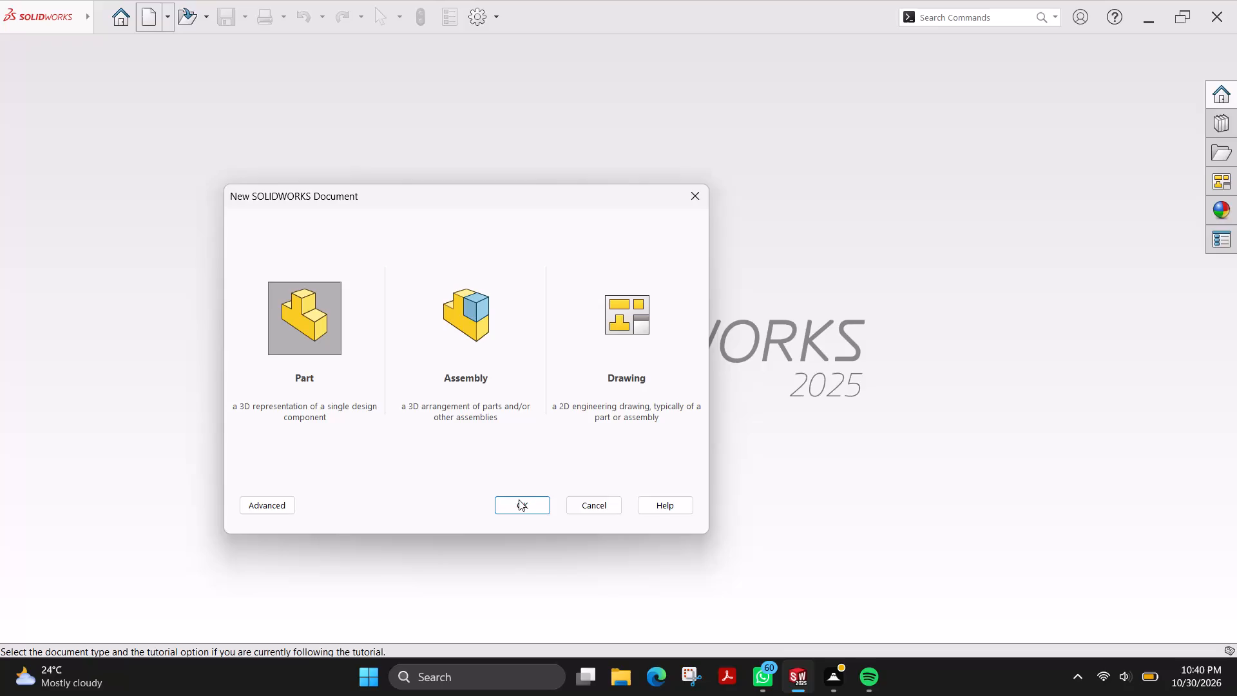
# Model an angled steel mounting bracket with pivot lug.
# Create a new part document and open a sketch on the Top Plane.
pyautogui.click(520, 506)
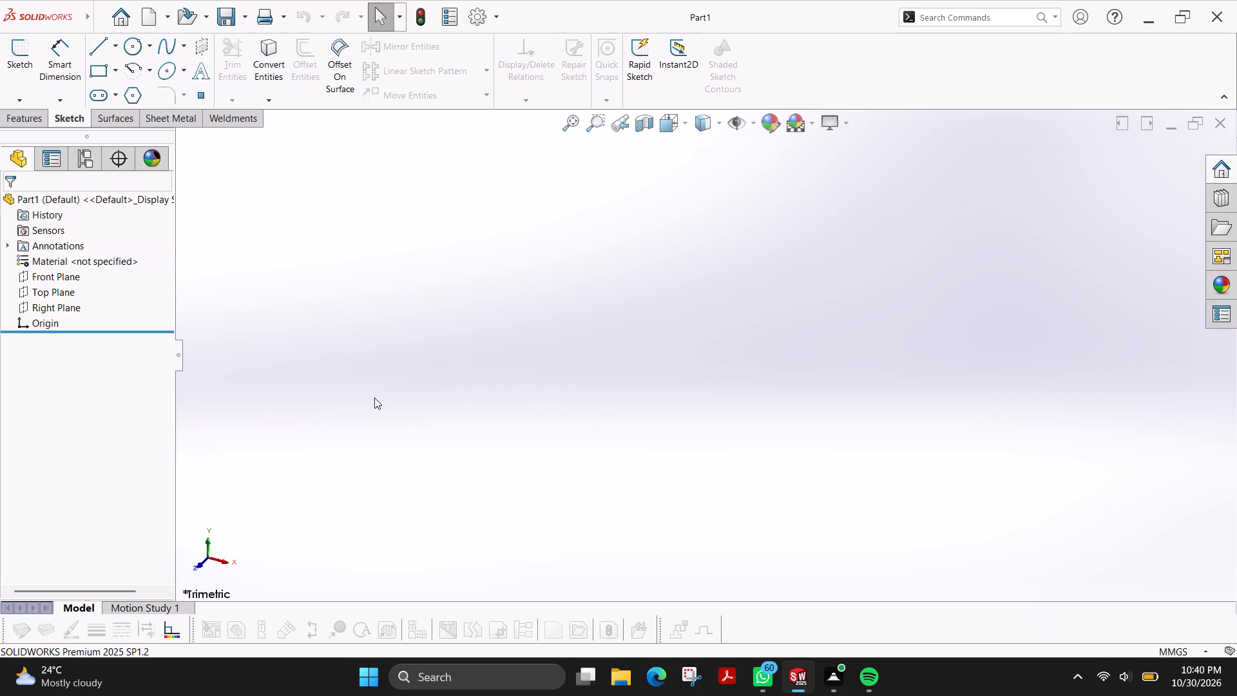
pyautogui.click(19, 63)
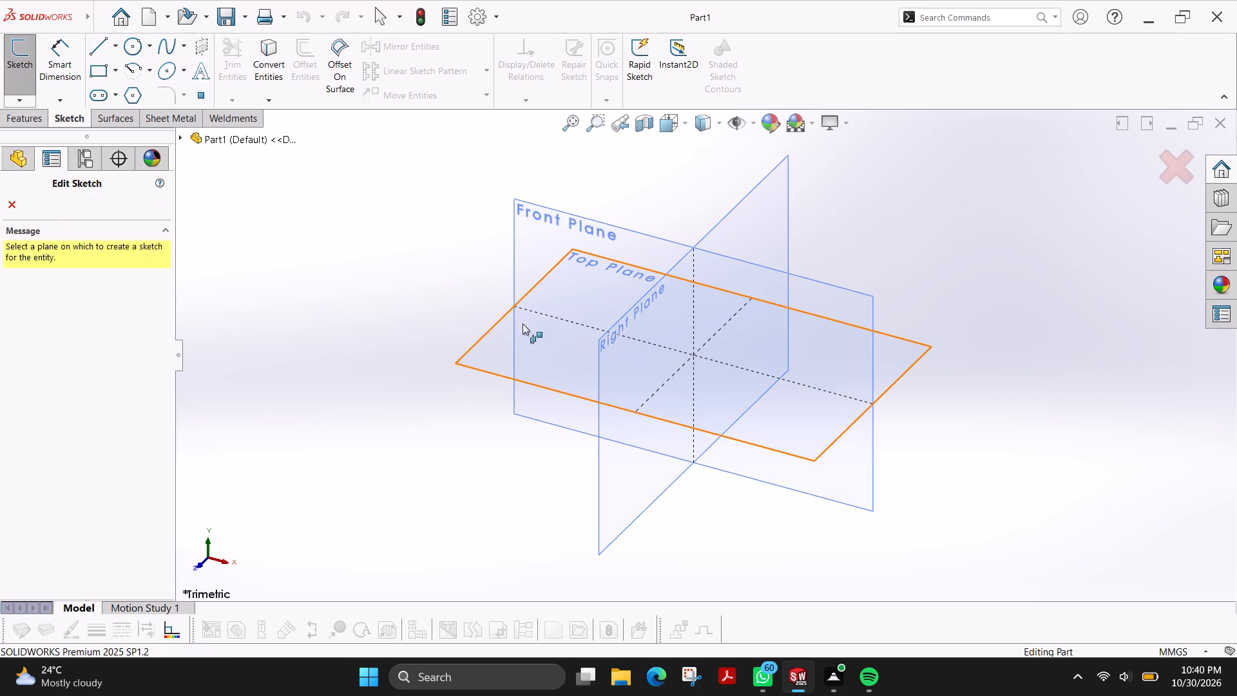
pyautogui.click(499, 342)
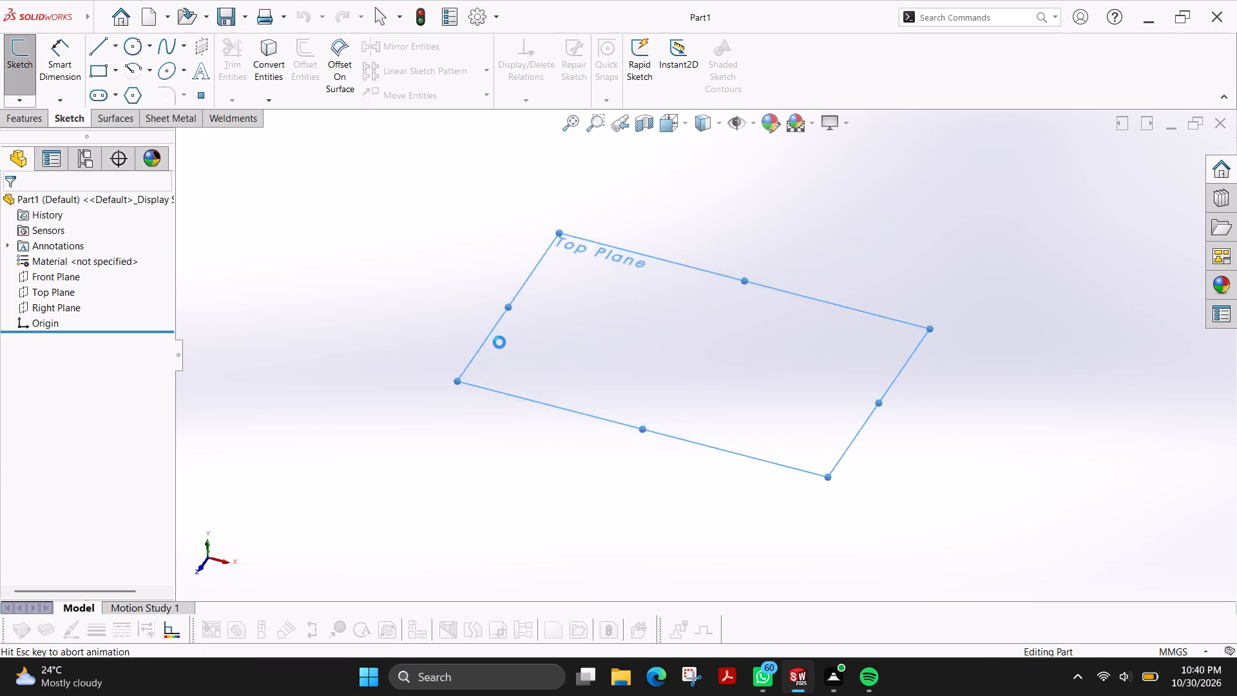
# Sketch two concentric circles centred on the origin, with radii of about 17.6 mm and 30.3 mm.
pyautogui.click(136, 46)
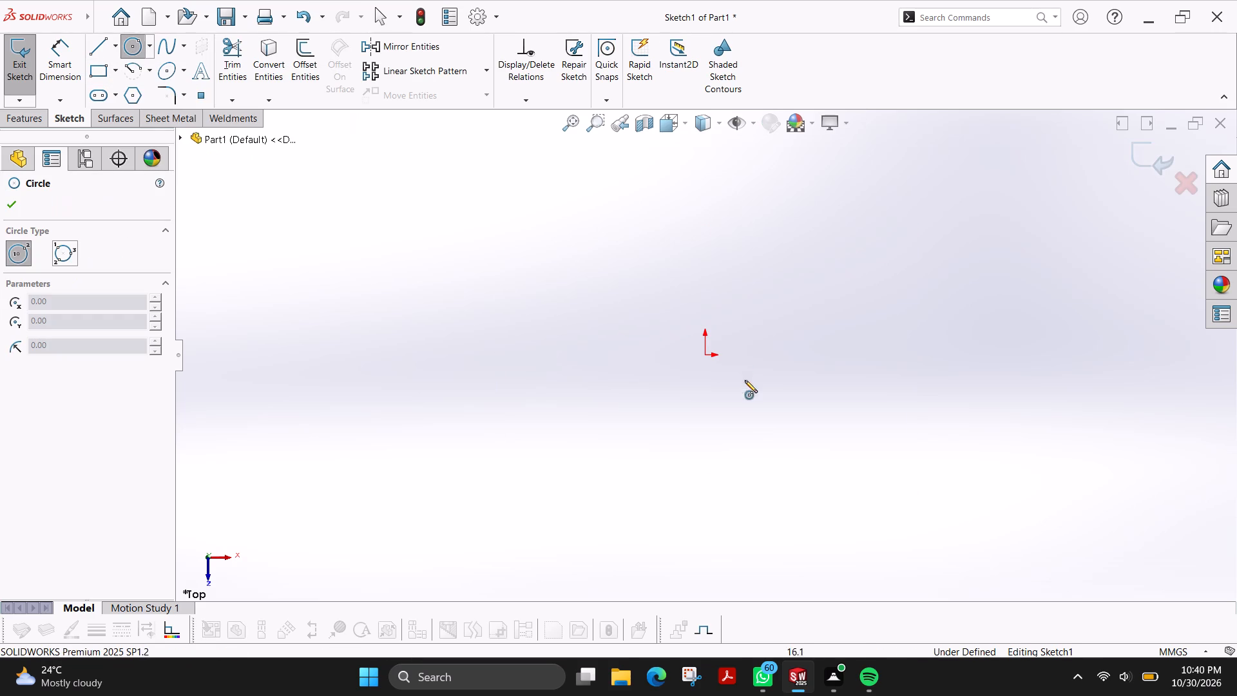
pyautogui.click(705, 355)
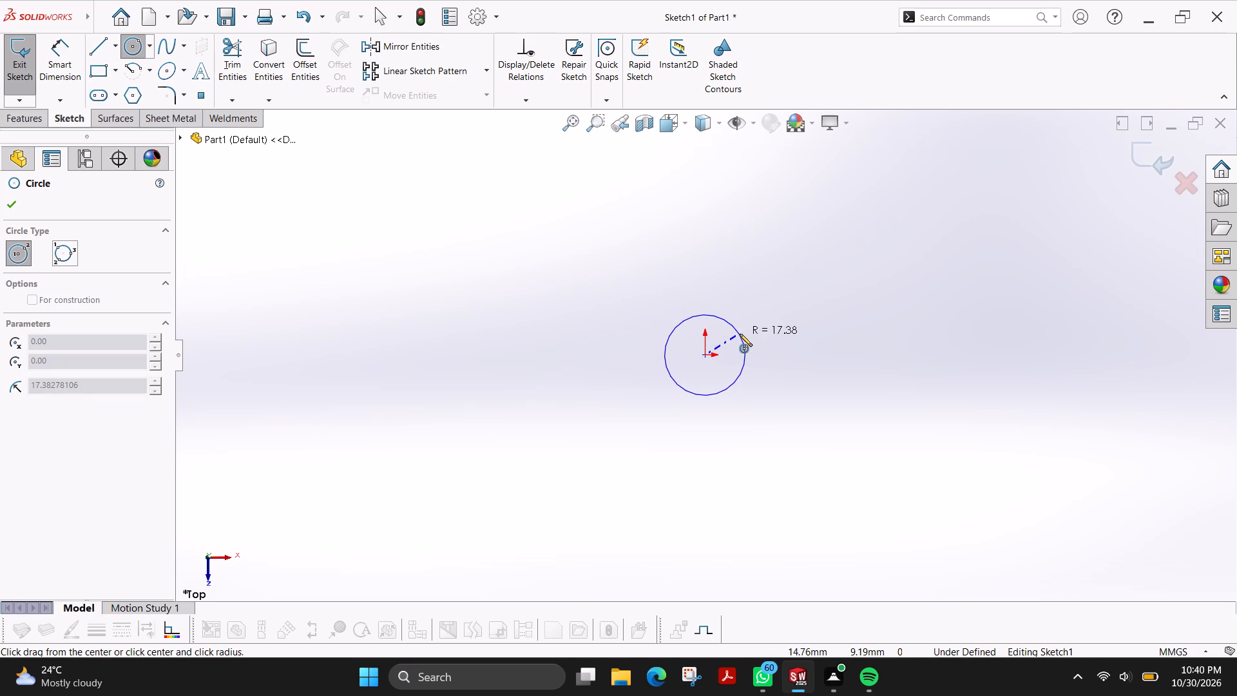
pyautogui.click(740, 334)
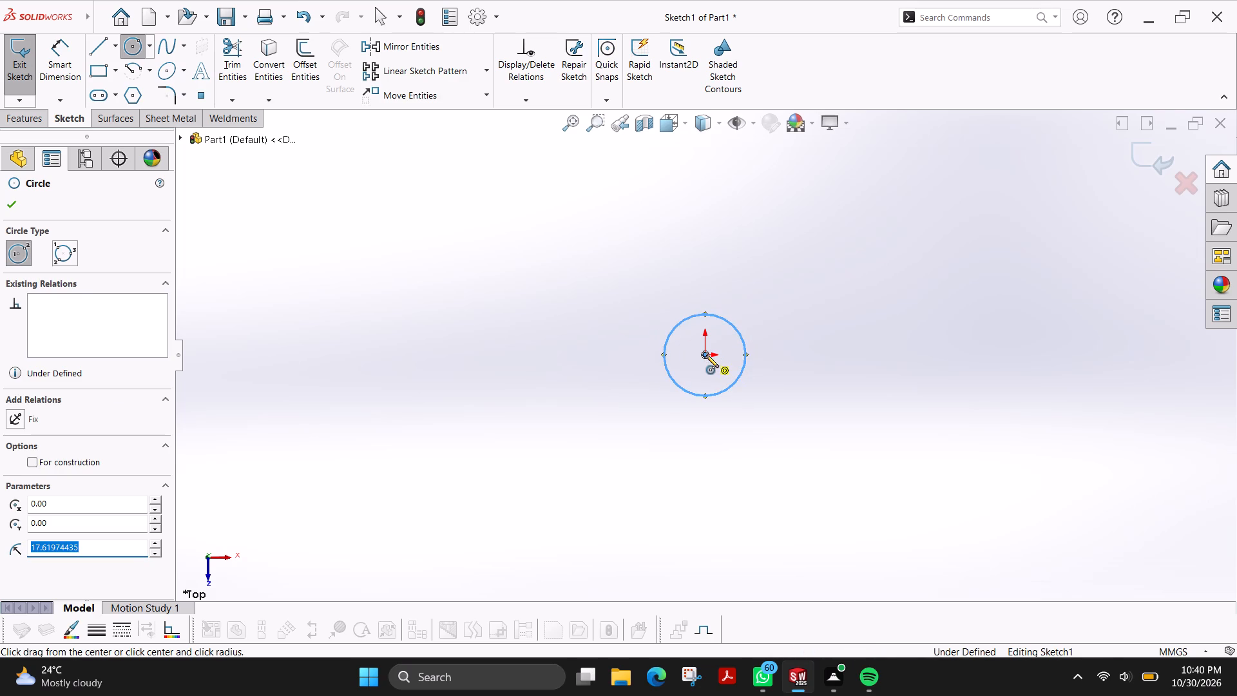
pyautogui.click(706, 355)
pyautogui.click(769, 327)
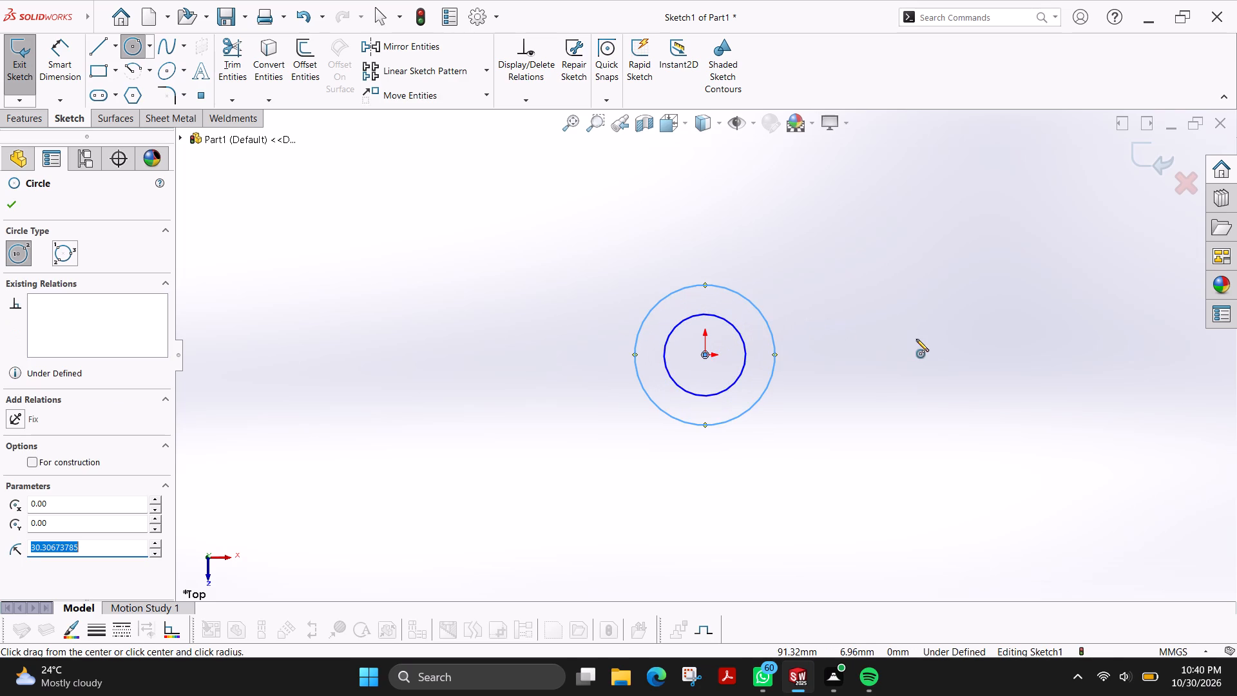
# Dimension the inner circle's diameter as 18 mm and the outer circle's diameter as 36 mm.
pyautogui.click(59, 59)
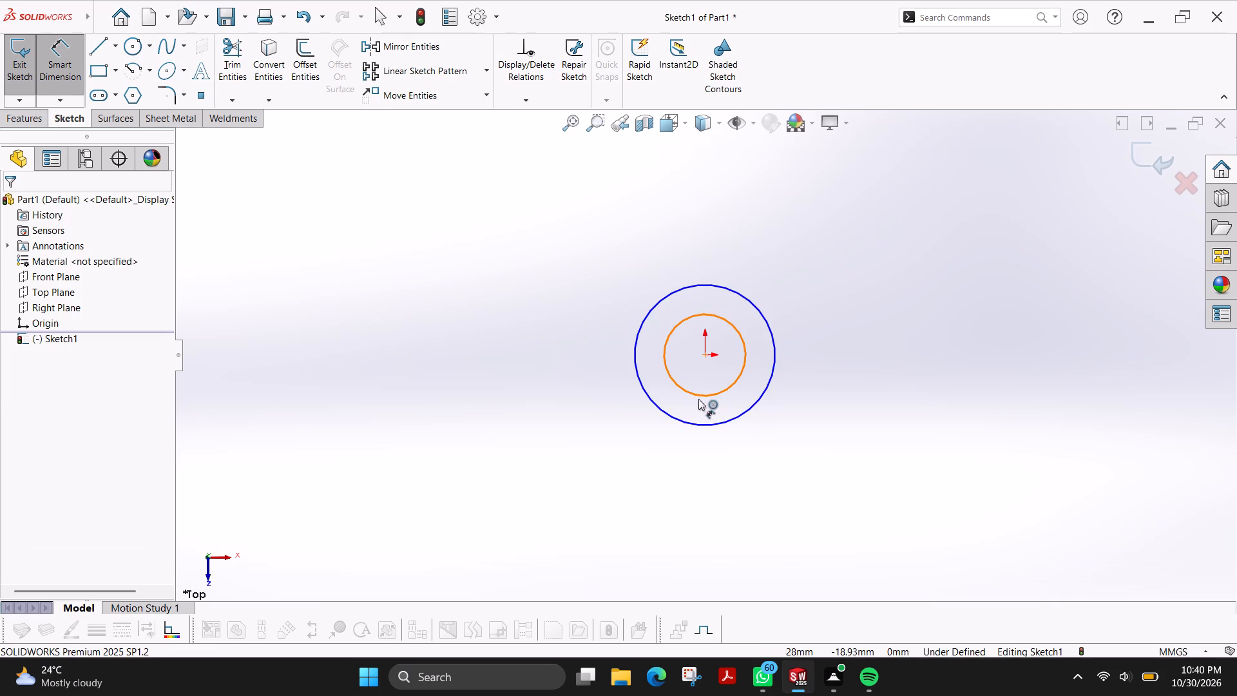
pyautogui.moveTo(687, 392); pyautogui.dragTo(682, 392)
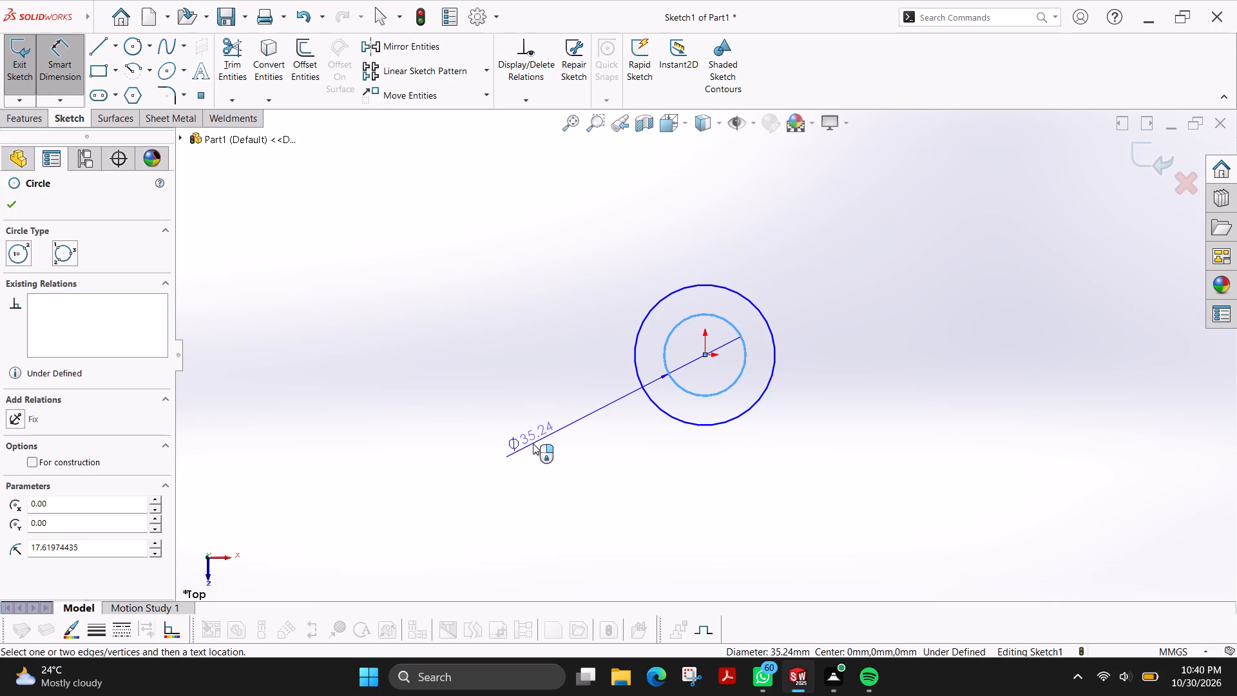
pyautogui.click(533, 443)
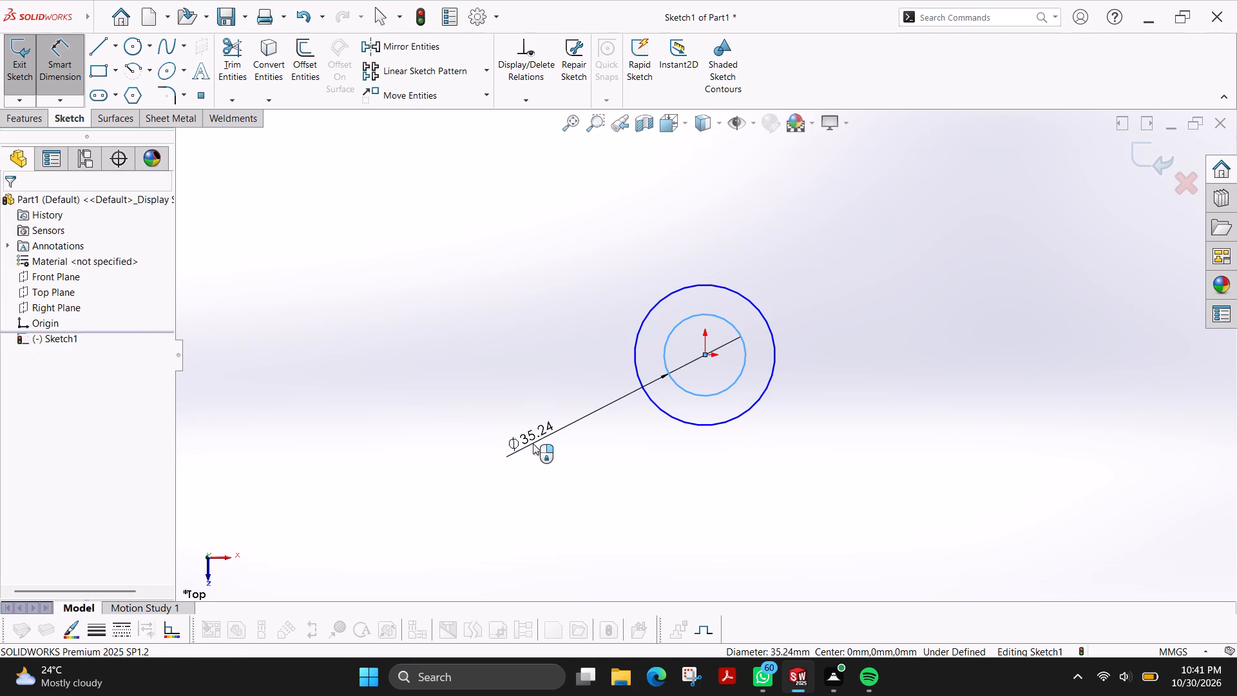
pyautogui.write('9+9')
pyautogui.press('Return')
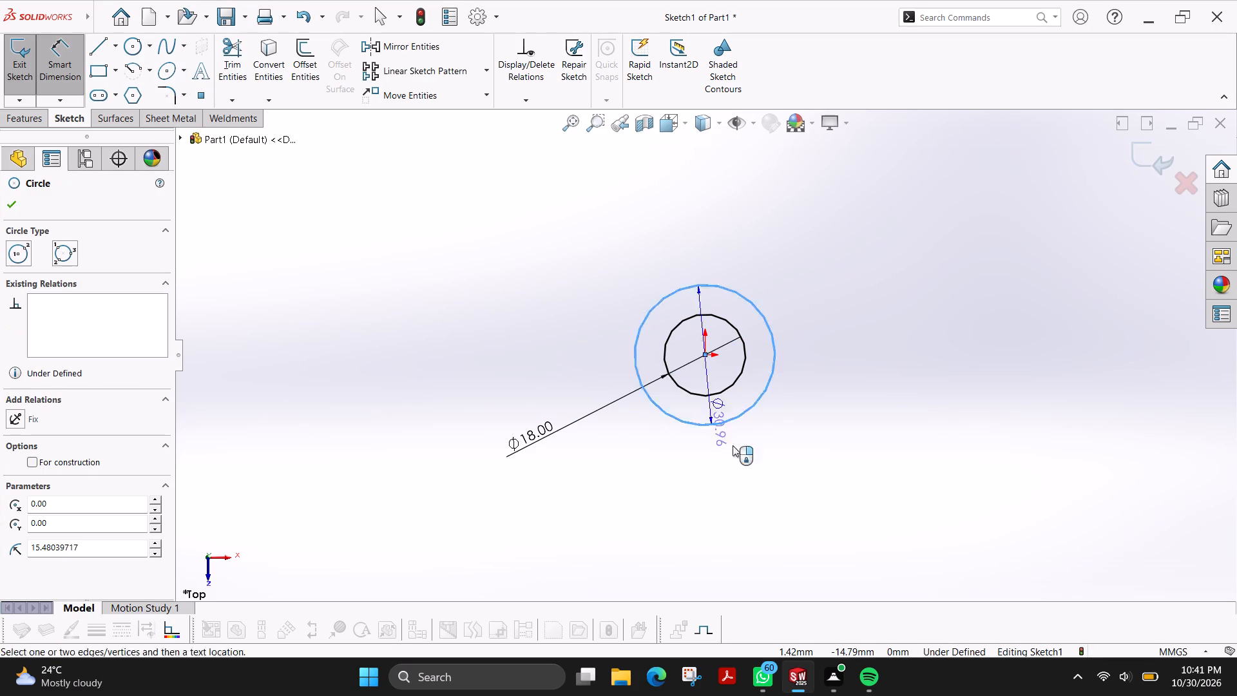
pyautogui.click(807, 506)
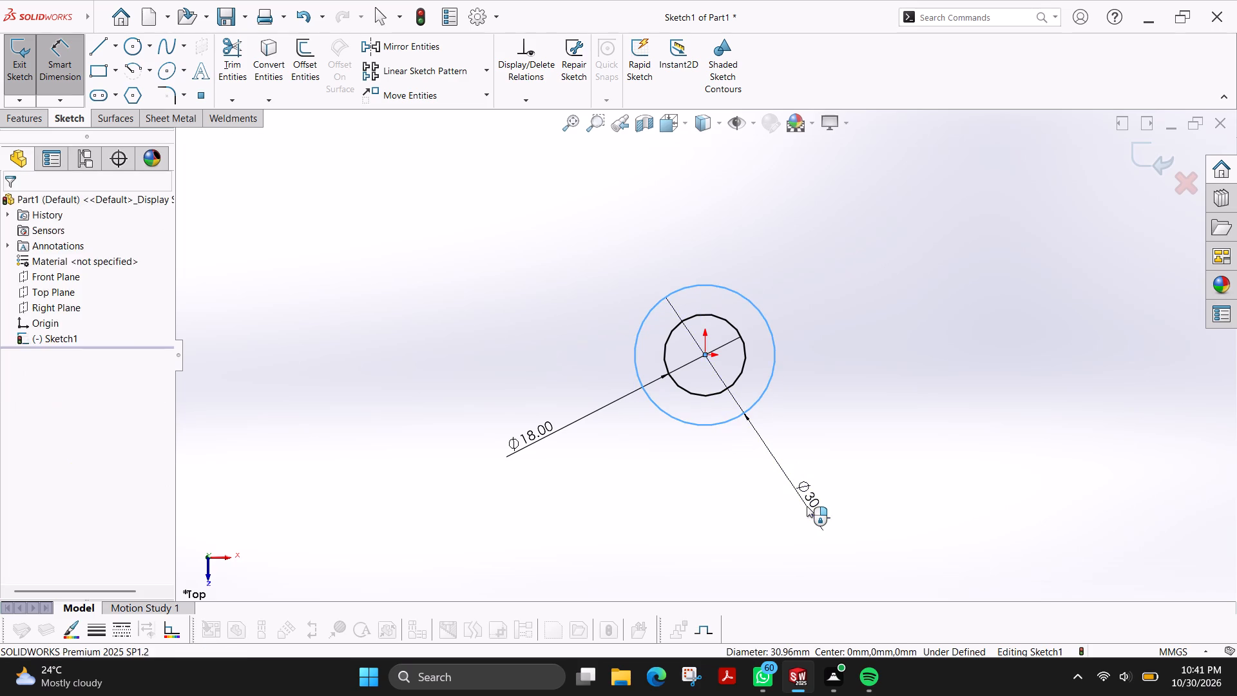
pyautogui.write('18+18')
pyautogui.press('Return')
pyautogui.scroll(2, 877, 324)
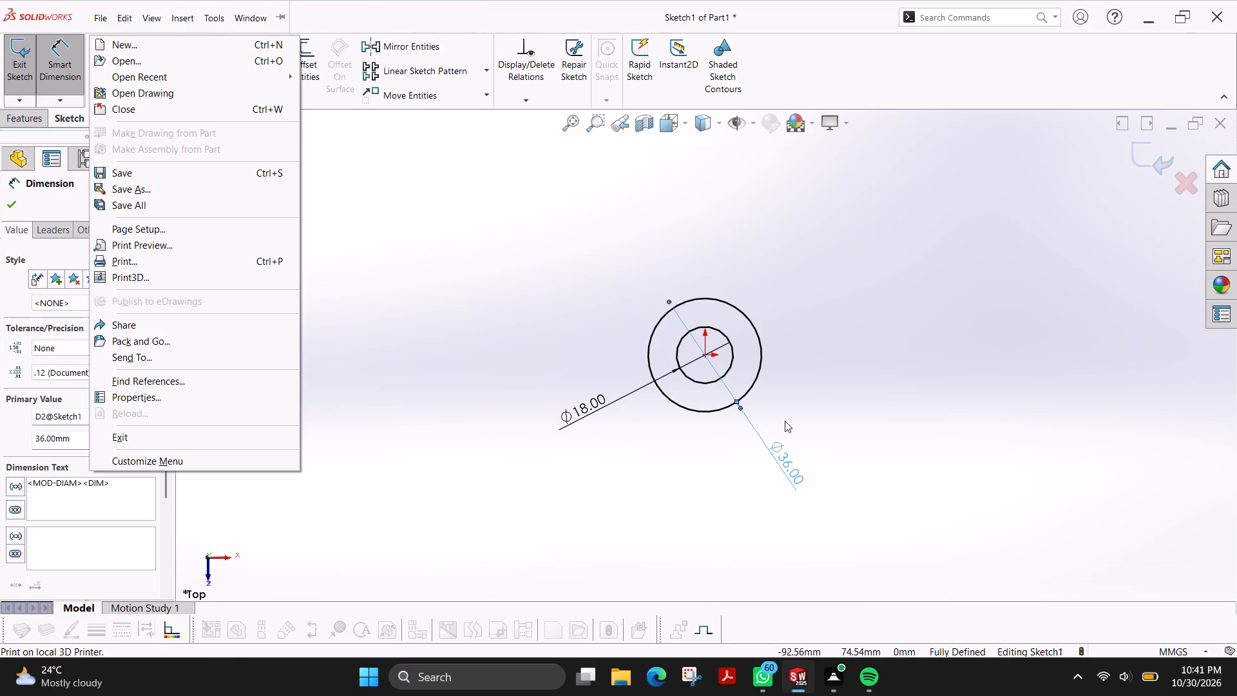
pyautogui.click(408, 208)
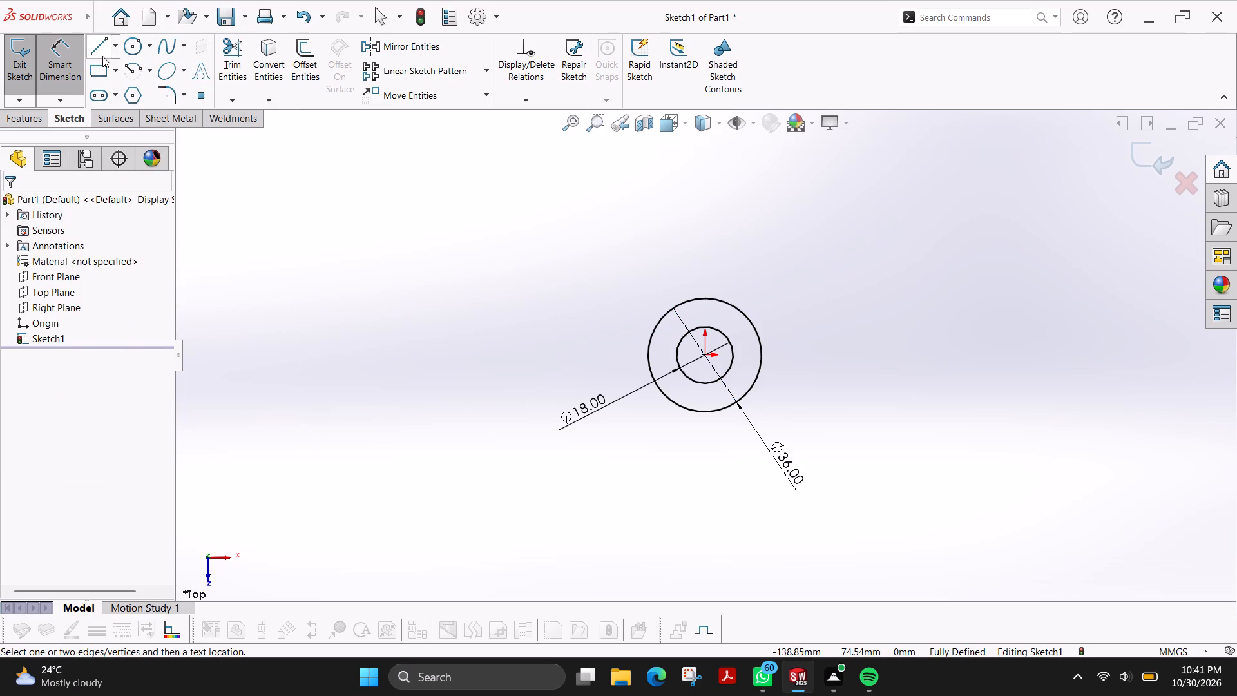
# Sketch a horizontal line about 131 mm long above the concentric circles, extending to the right of them.
pyautogui.click(102, 56)
pyautogui.scroll(1, 757, 185)
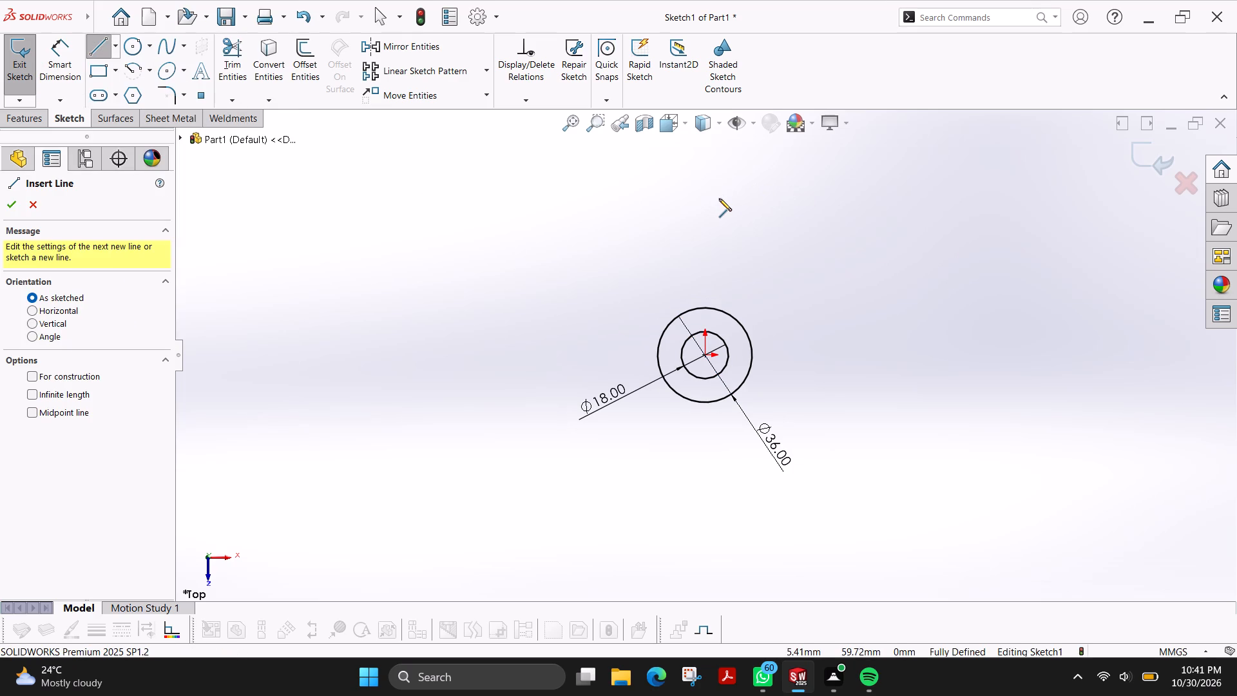
pyautogui.scroll(2, 719, 198)
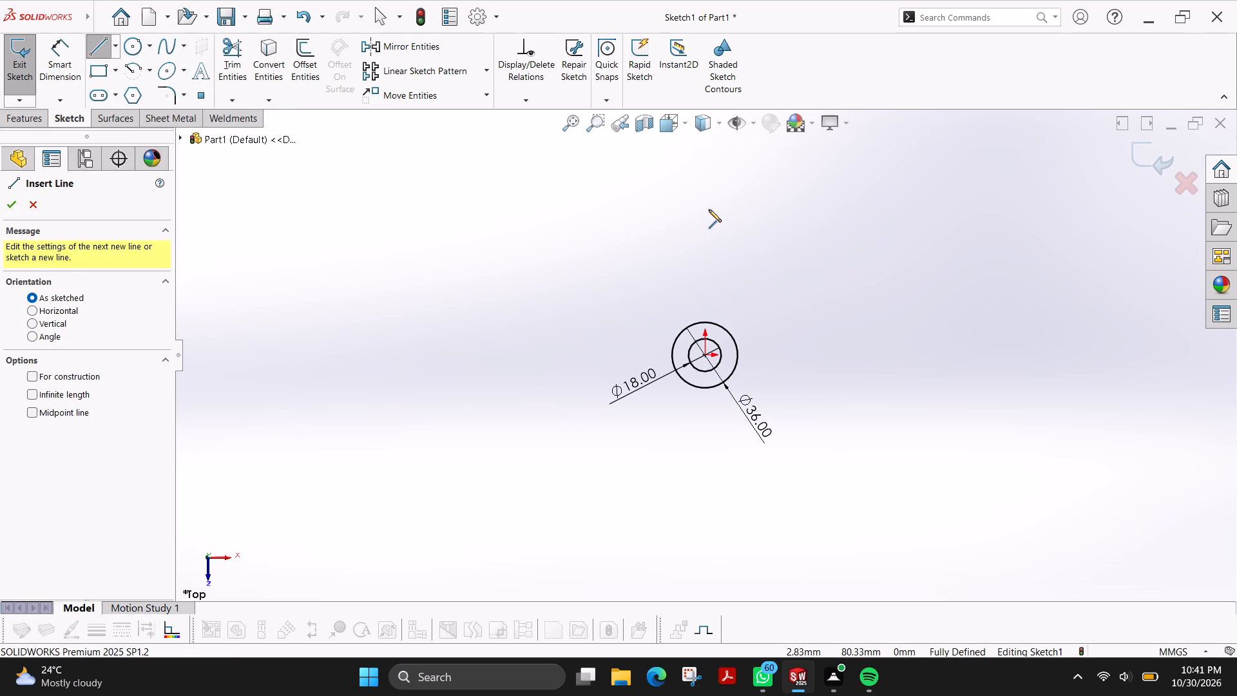
pyautogui.scroll(-1, 707, 213)
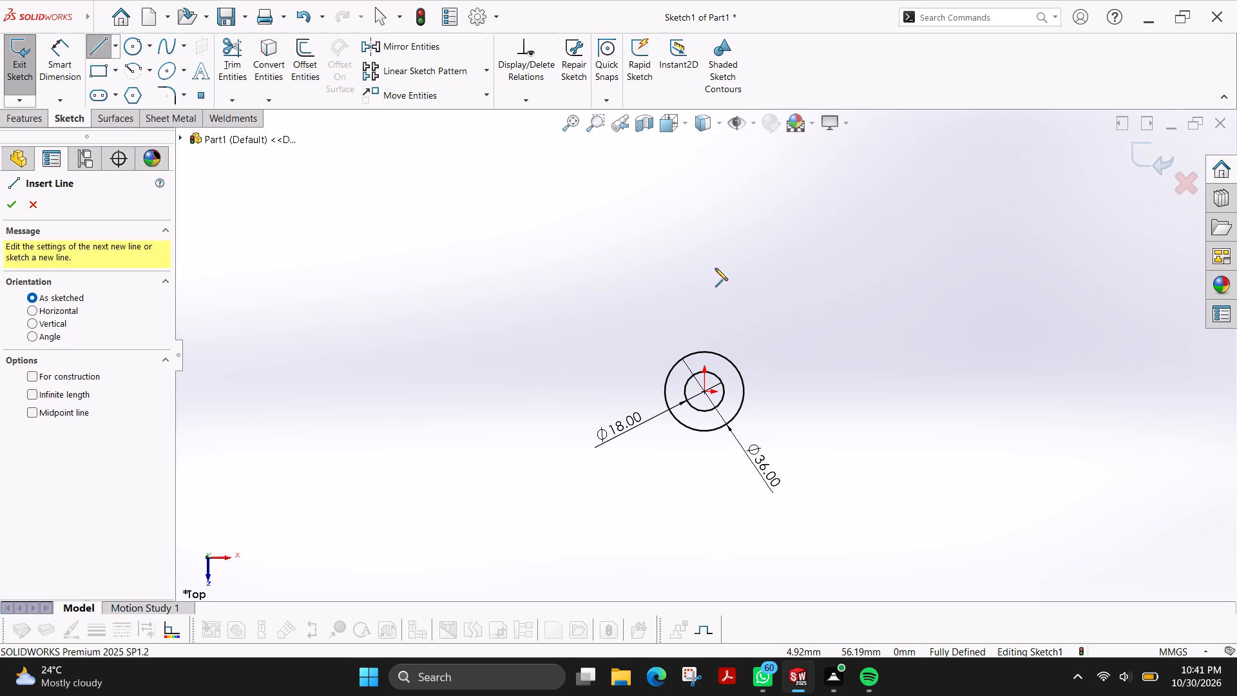
pyautogui.click(715, 268)
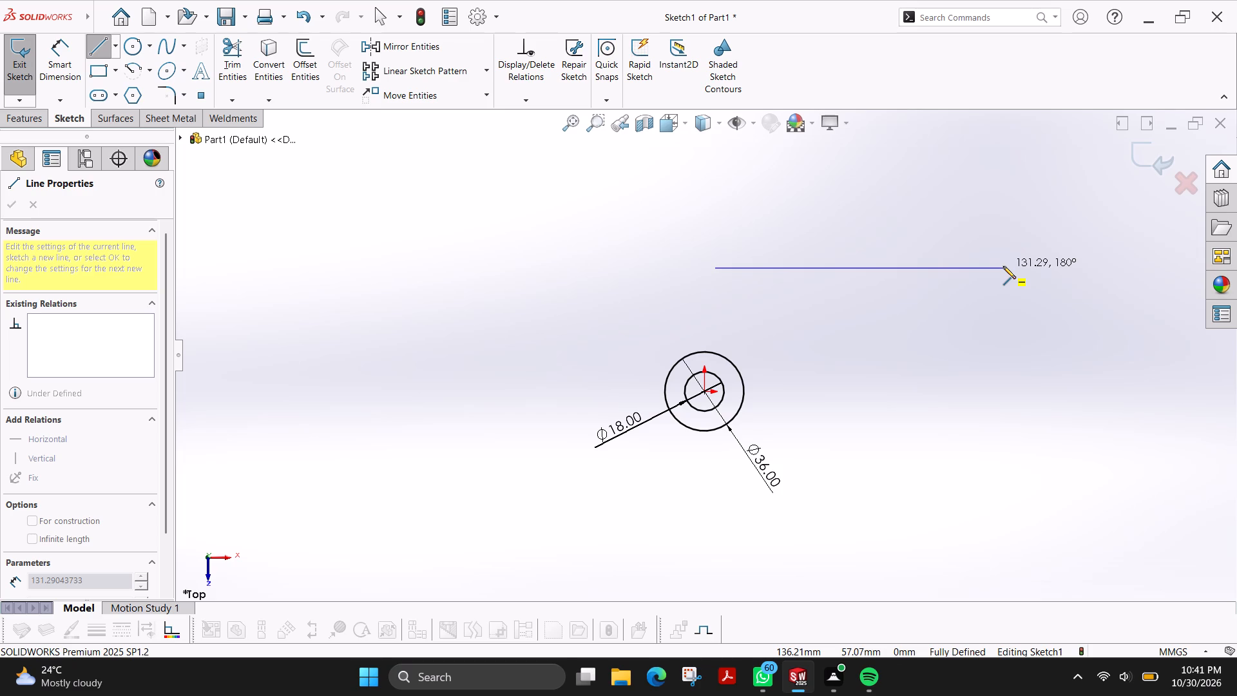
pyautogui.click(1003, 266)
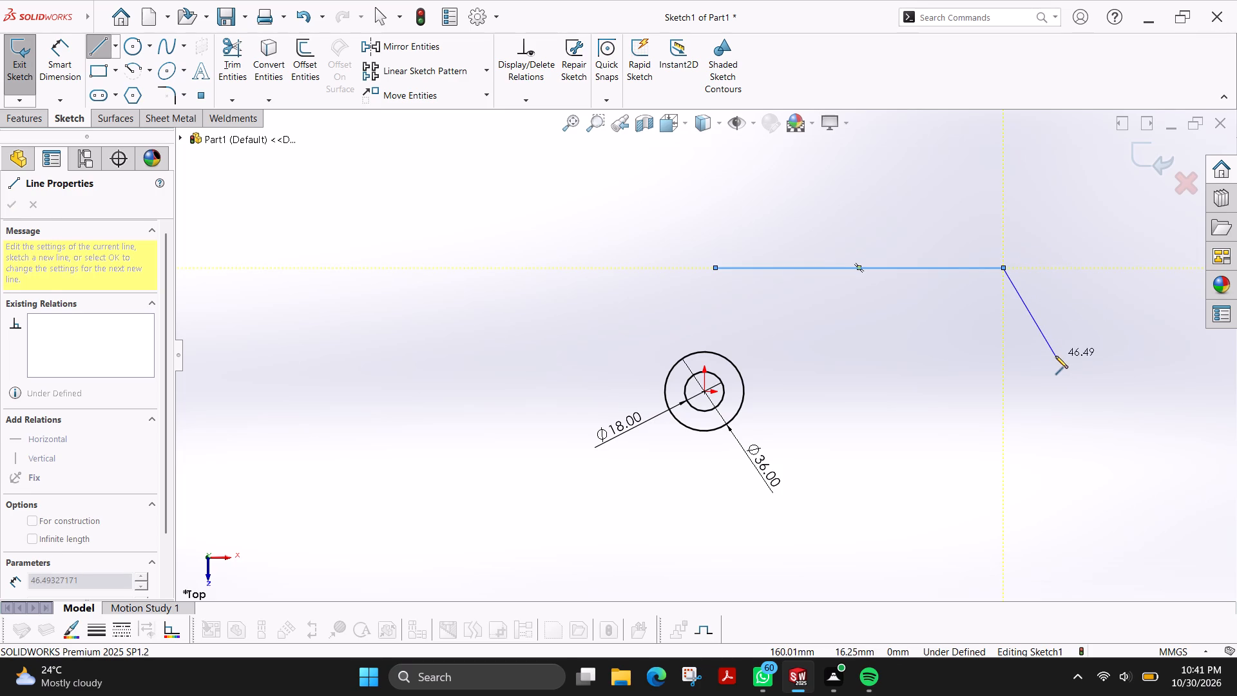
pyautogui.press('Escape')
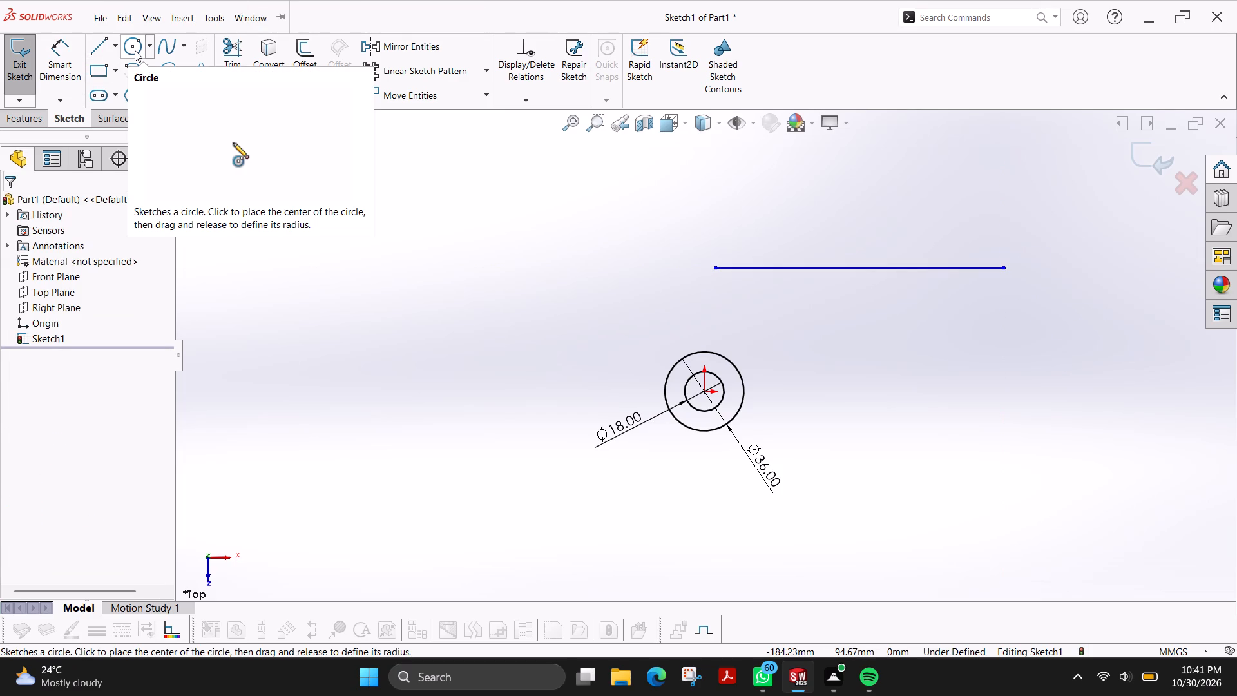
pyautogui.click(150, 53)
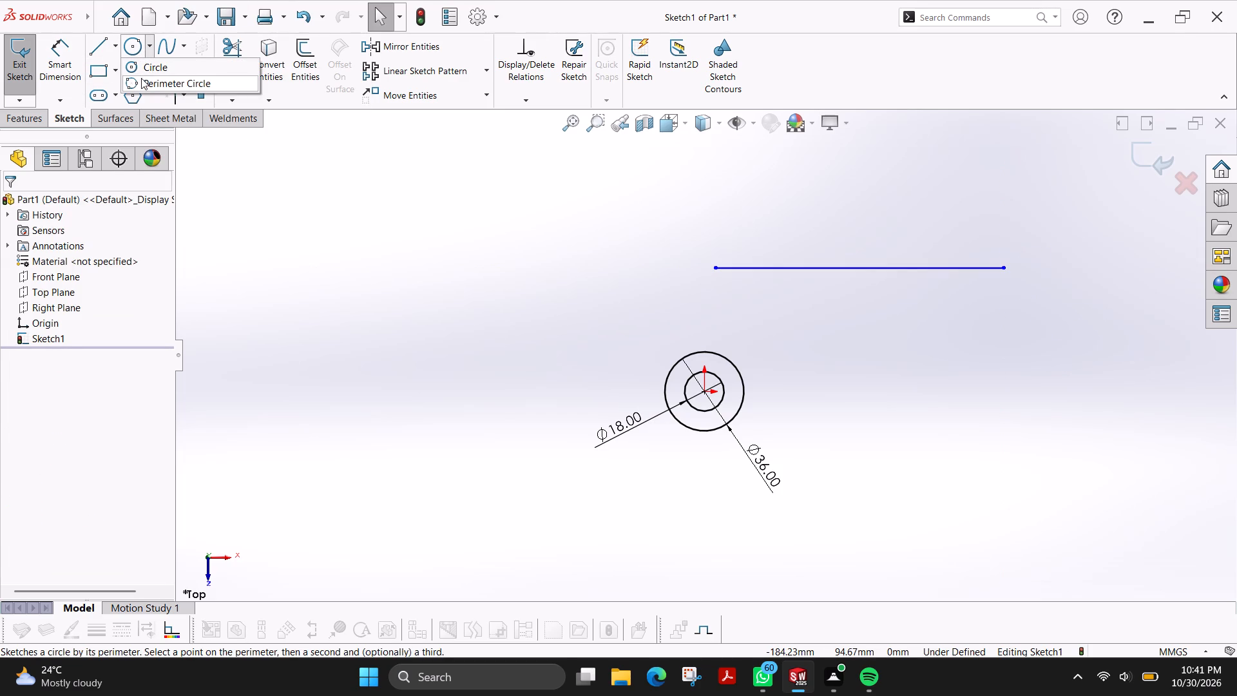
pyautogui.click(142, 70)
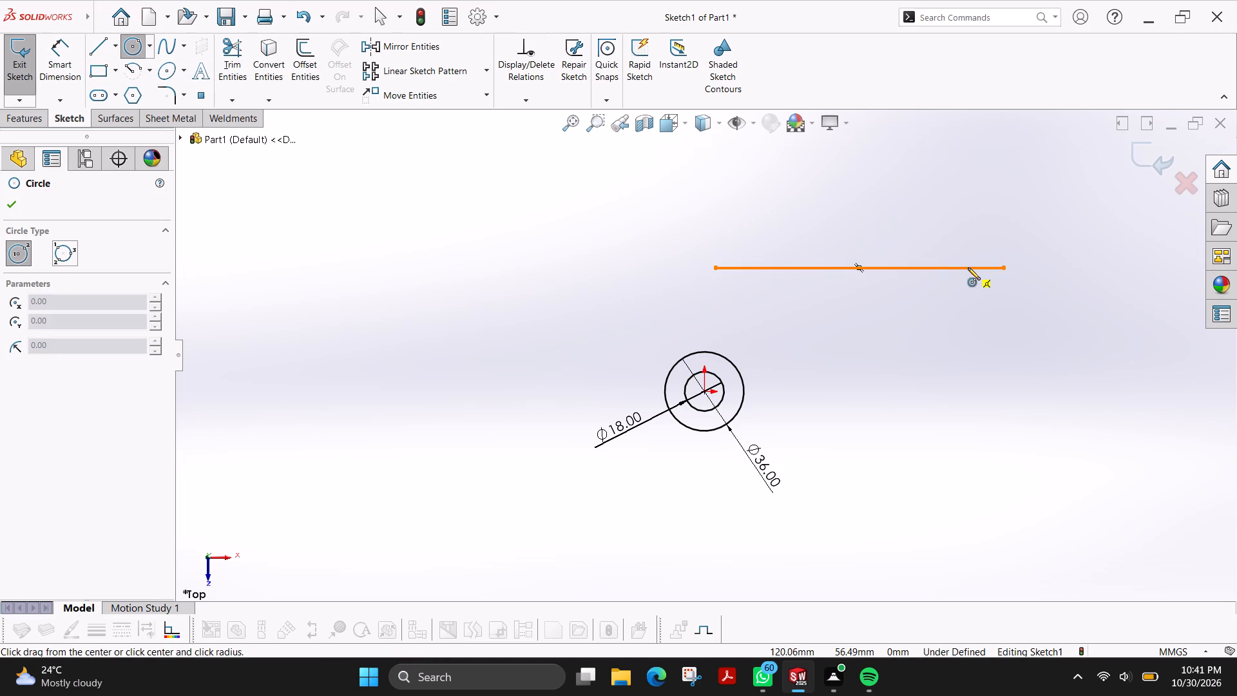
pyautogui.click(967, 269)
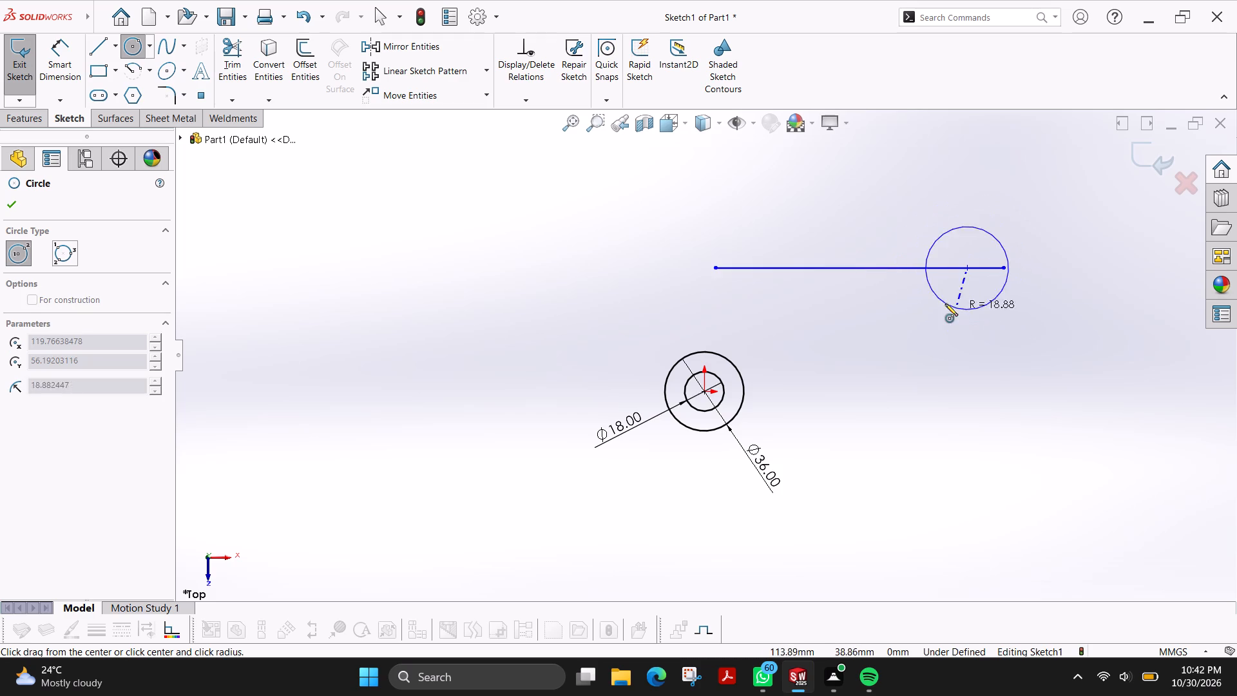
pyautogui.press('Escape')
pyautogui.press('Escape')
# Sketch a perimeter circle of about 18 mm radius below the horizontal line, tangent to it near its right end.
pyautogui.click(151, 50)
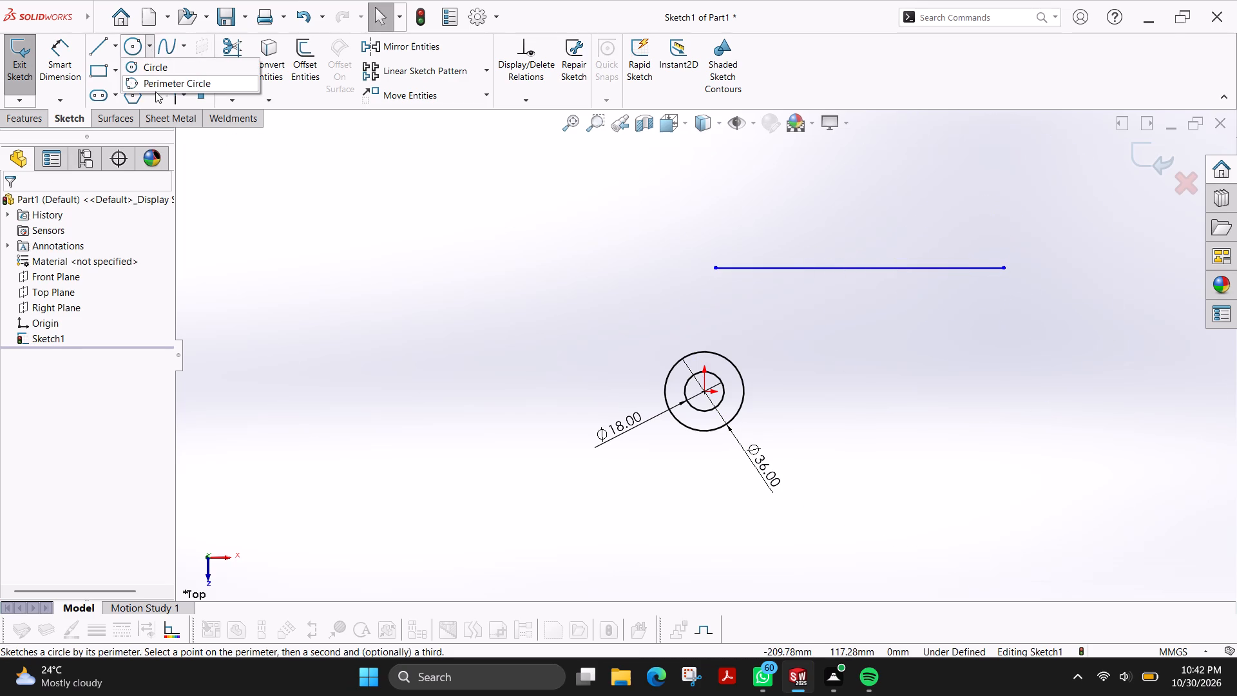
pyautogui.click(156, 83)
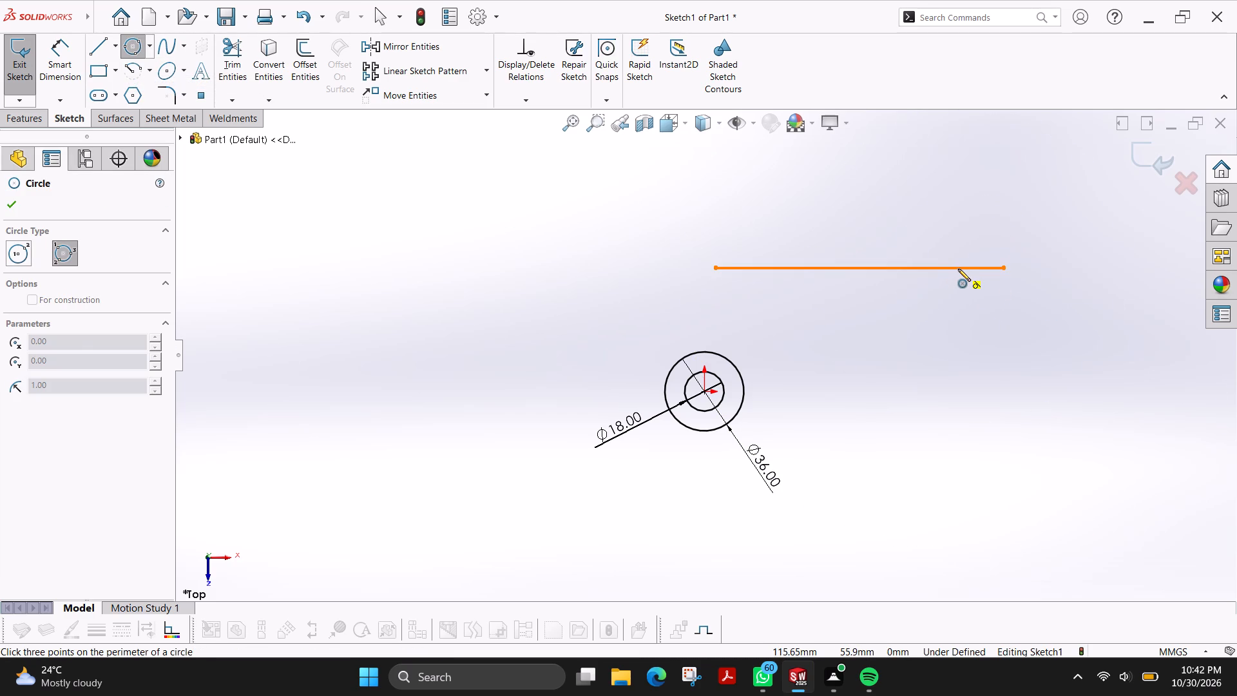
pyautogui.click(958, 269)
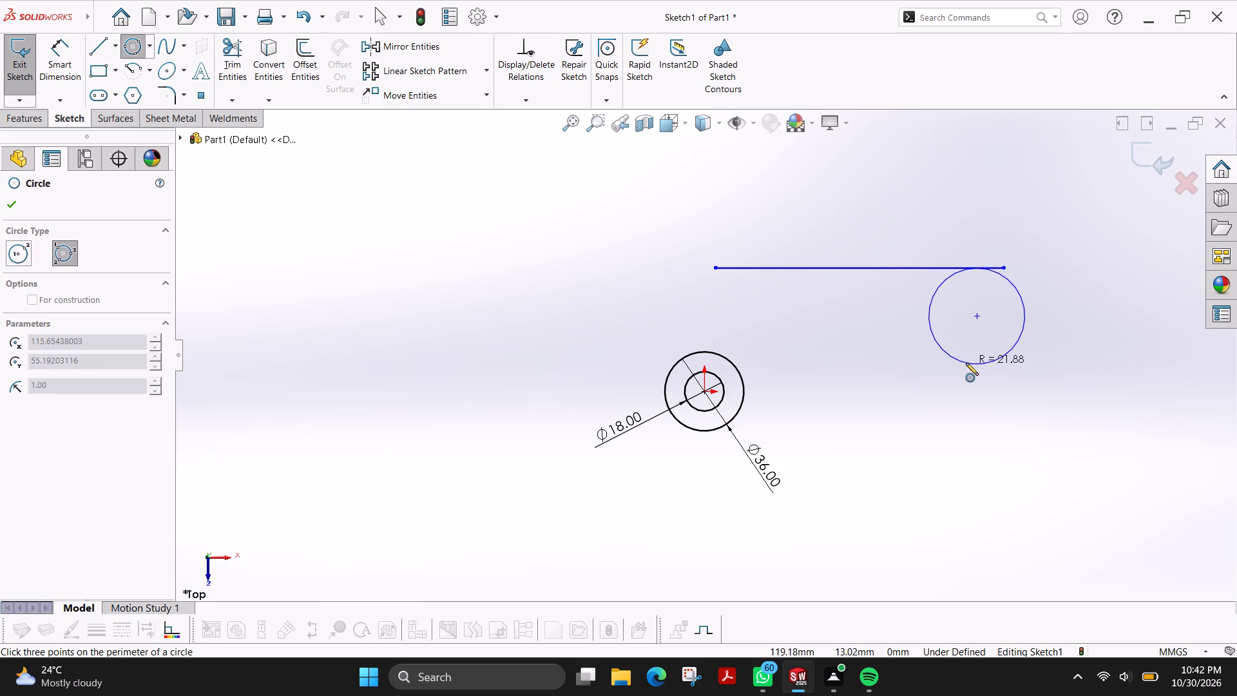
pyautogui.click(932, 334)
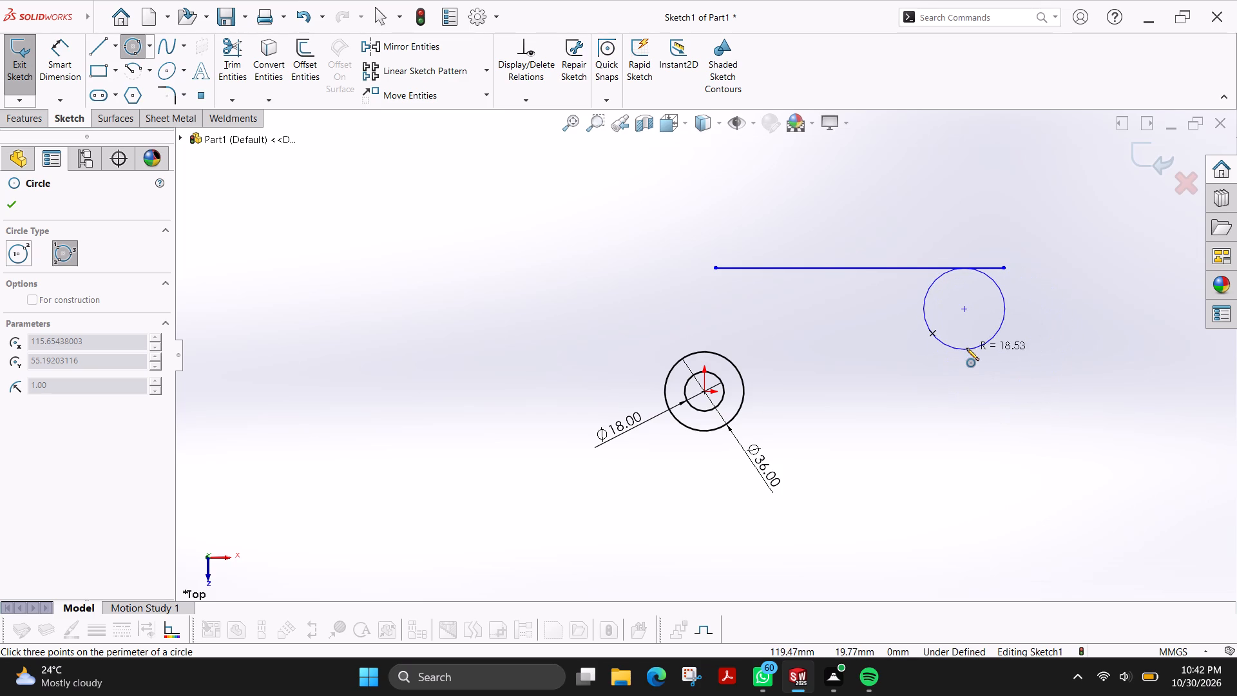
pyautogui.click(966, 348)
# Dimension the tangent circle's diameter as 24 mm.
pyautogui.click(50, 59)
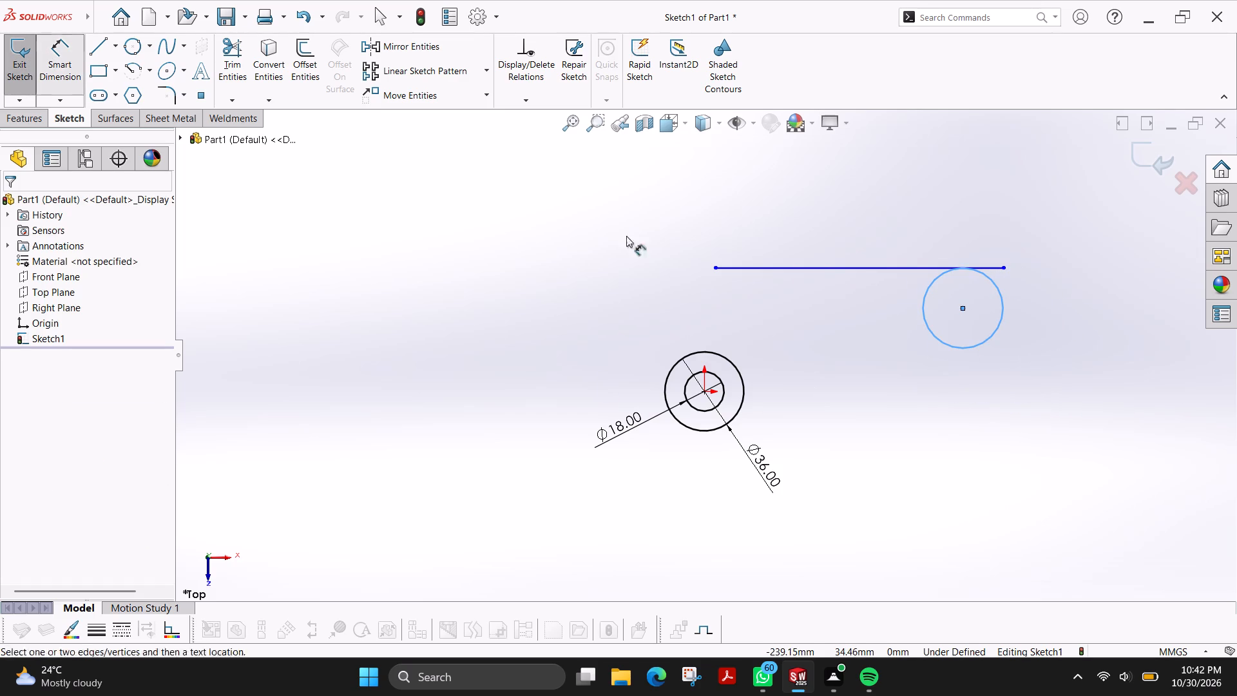
pyautogui.click(998, 318)
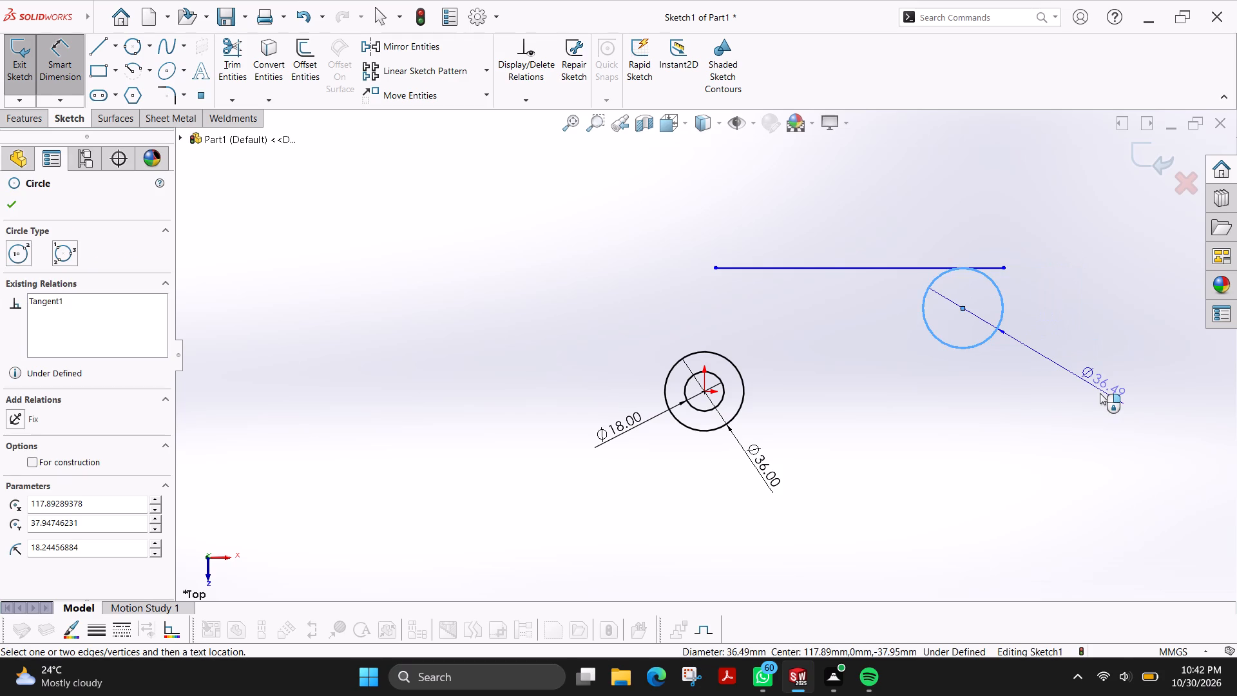
pyautogui.click(1100, 393)
pyautogui.write('24')
pyautogui.press('Return')
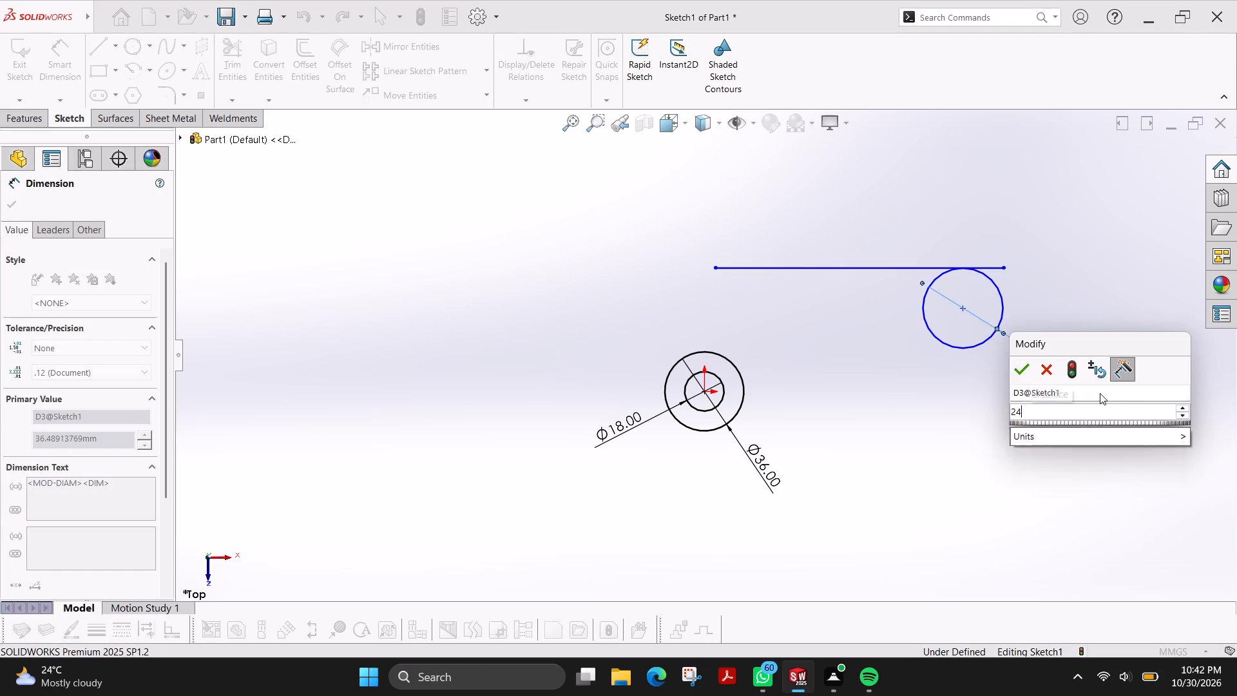
# Sketch a circle of about 4.8 mm radius concentric with the 24 mm circle.
pyautogui.scroll(-2, 1011, 269)
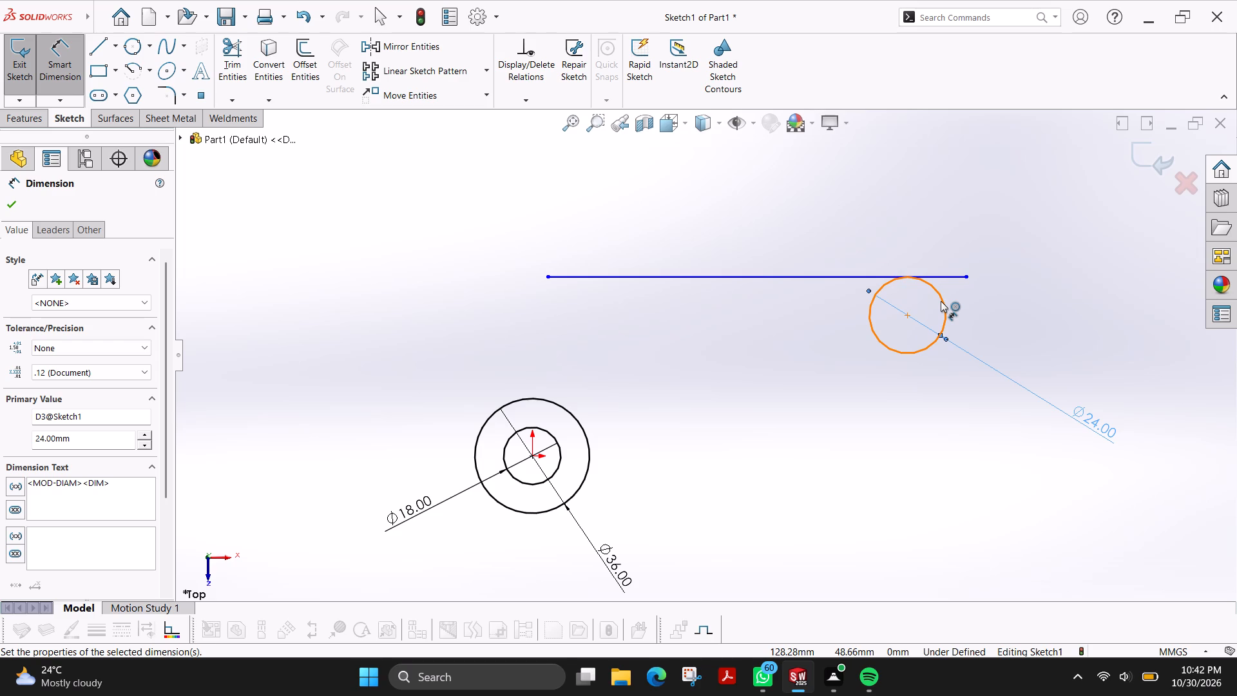
pyautogui.click(151, 51)
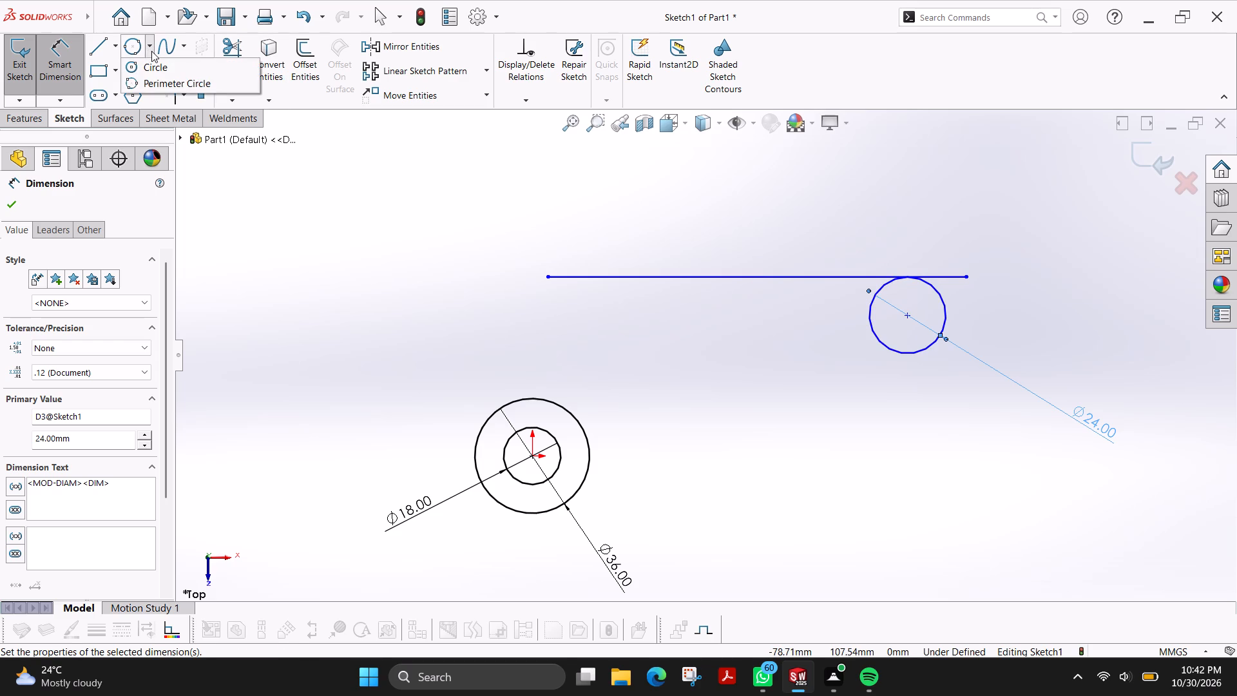
pyautogui.click(144, 67)
pyautogui.click(908, 317)
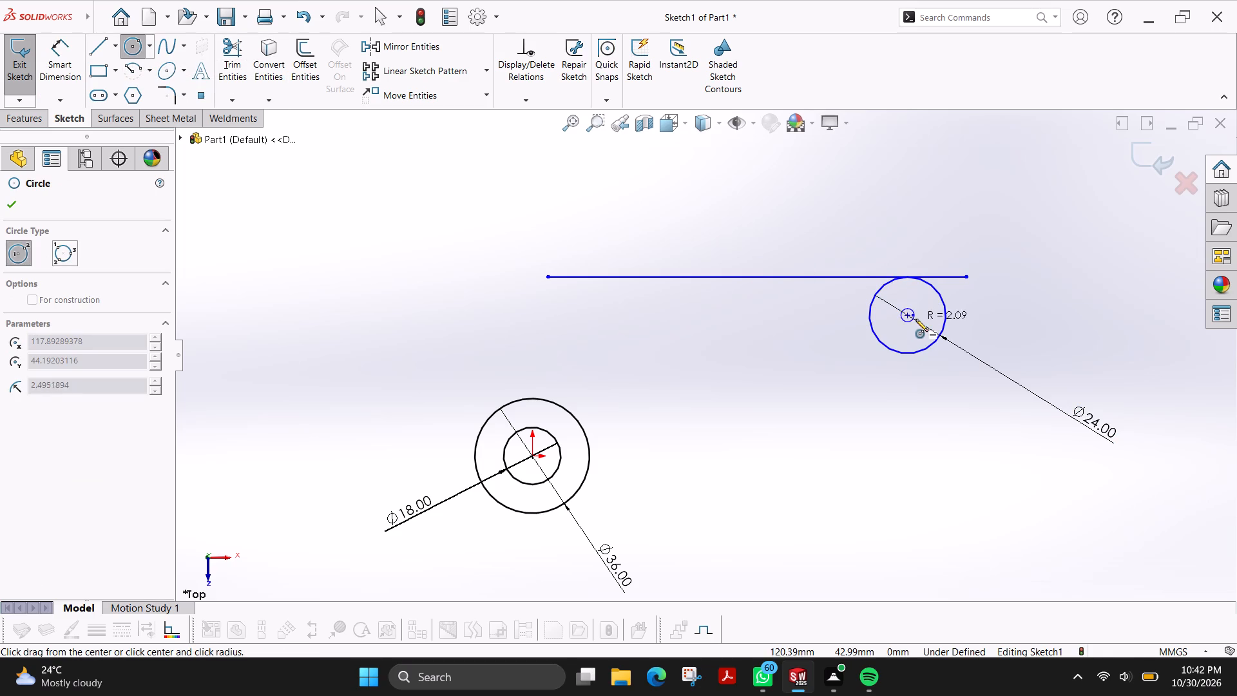
pyautogui.click(922, 320)
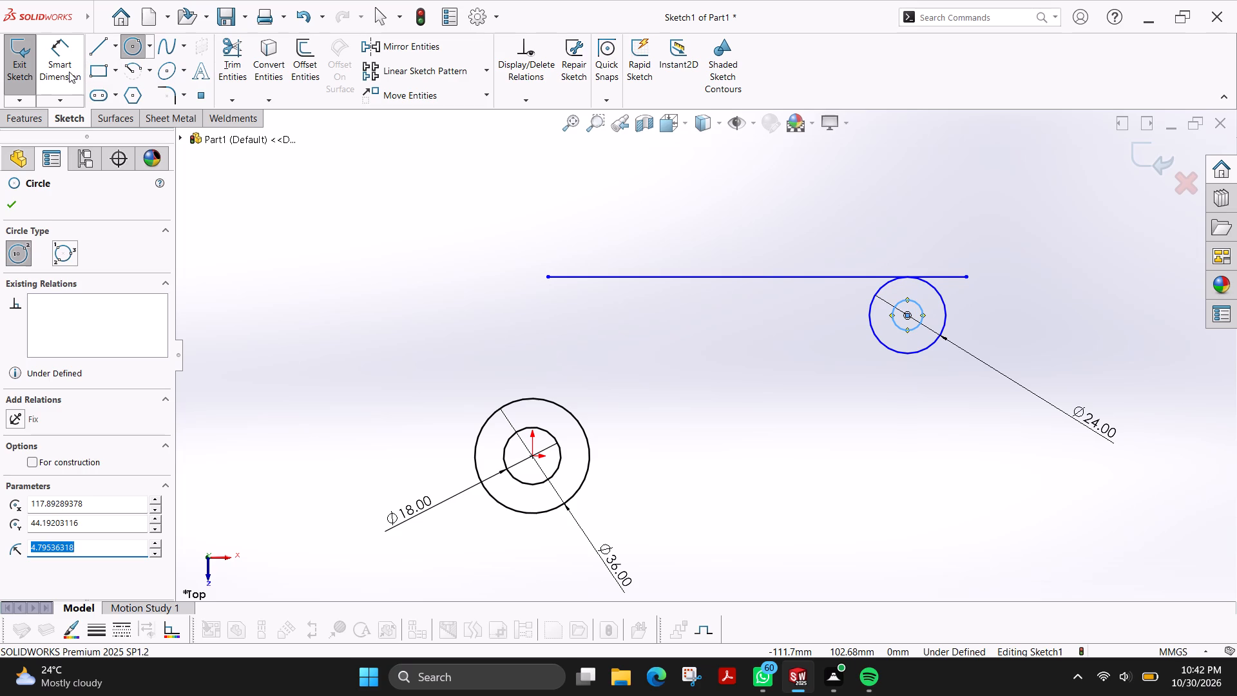
# Dimension the diameter of the inner circle within the 24 mm circle as 12 mm.
pyautogui.click(69, 72)
pyautogui.click(923, 313)
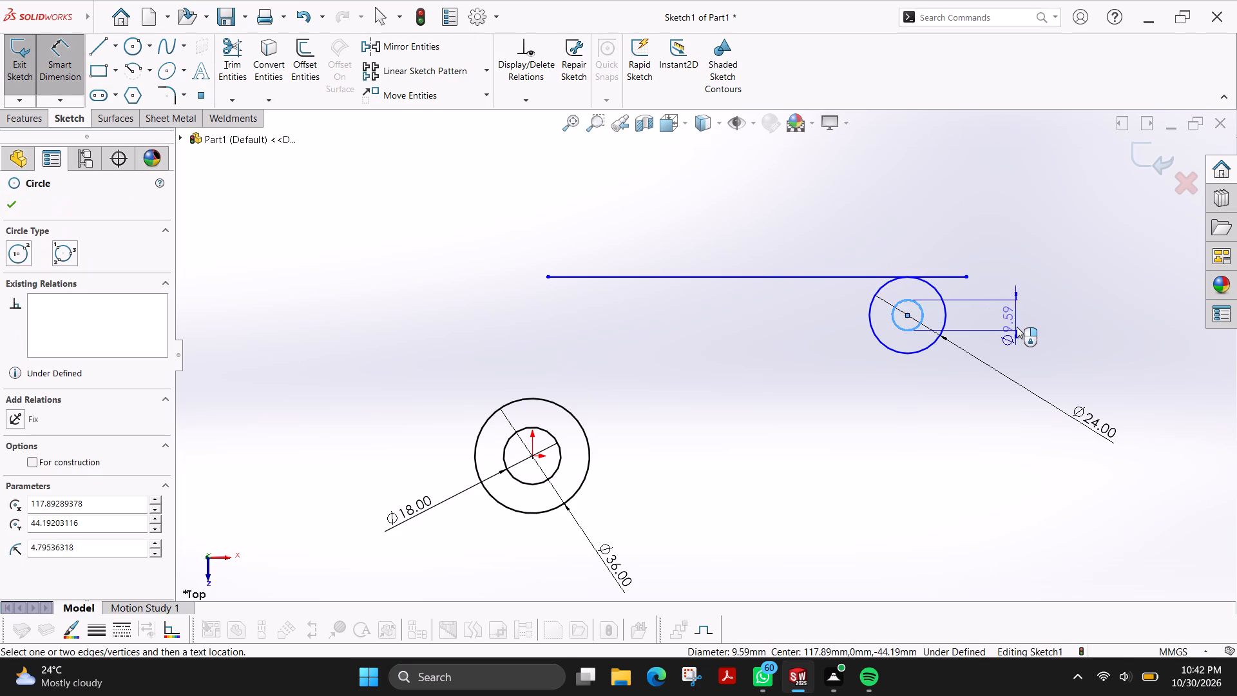
pyautogui.click(948, 429)
pyautogui.write('12')
pyautogui.press('Return')
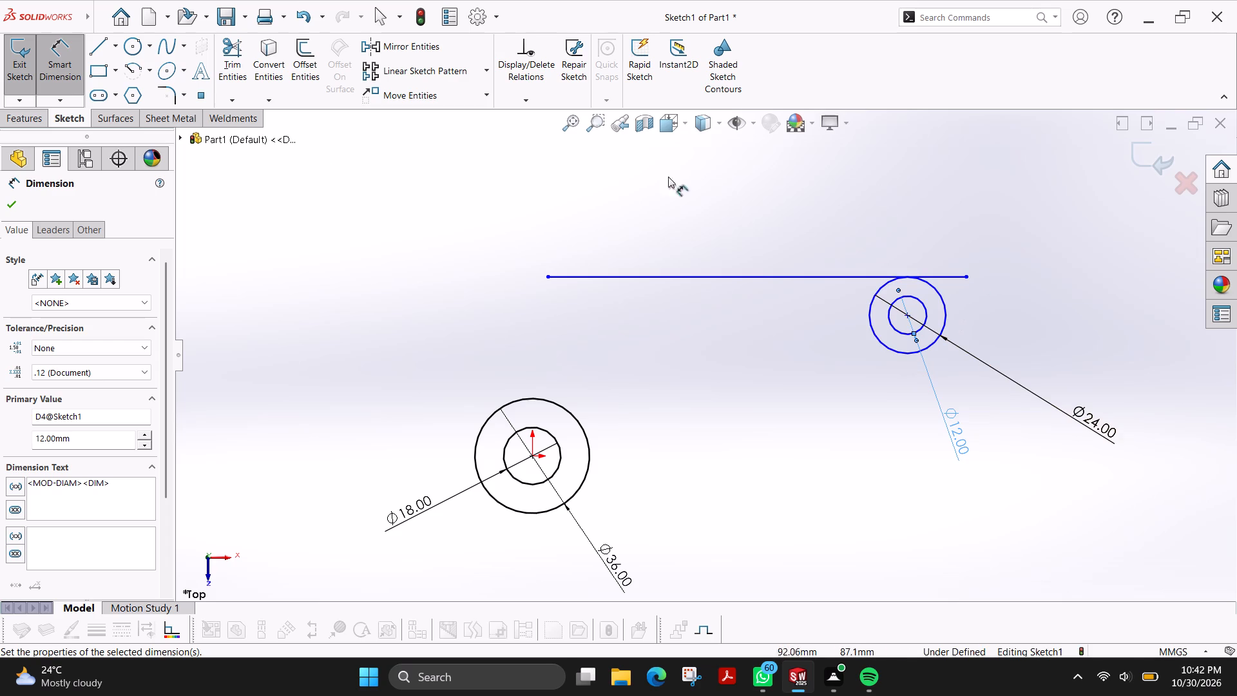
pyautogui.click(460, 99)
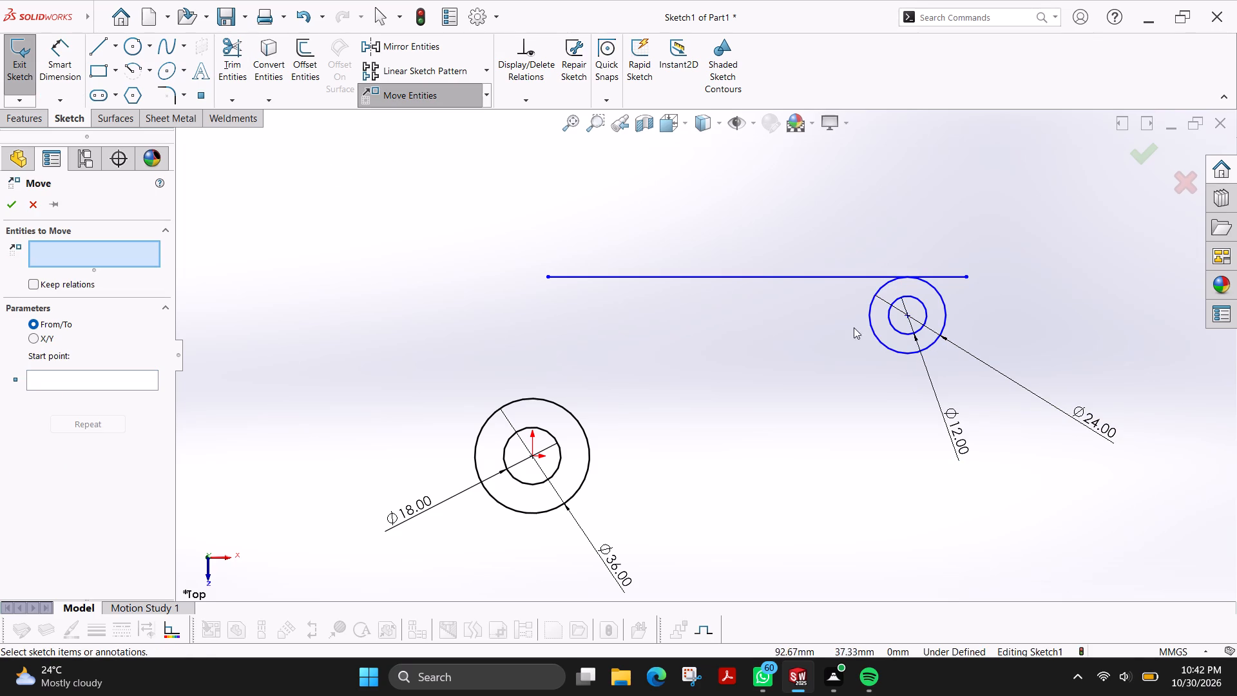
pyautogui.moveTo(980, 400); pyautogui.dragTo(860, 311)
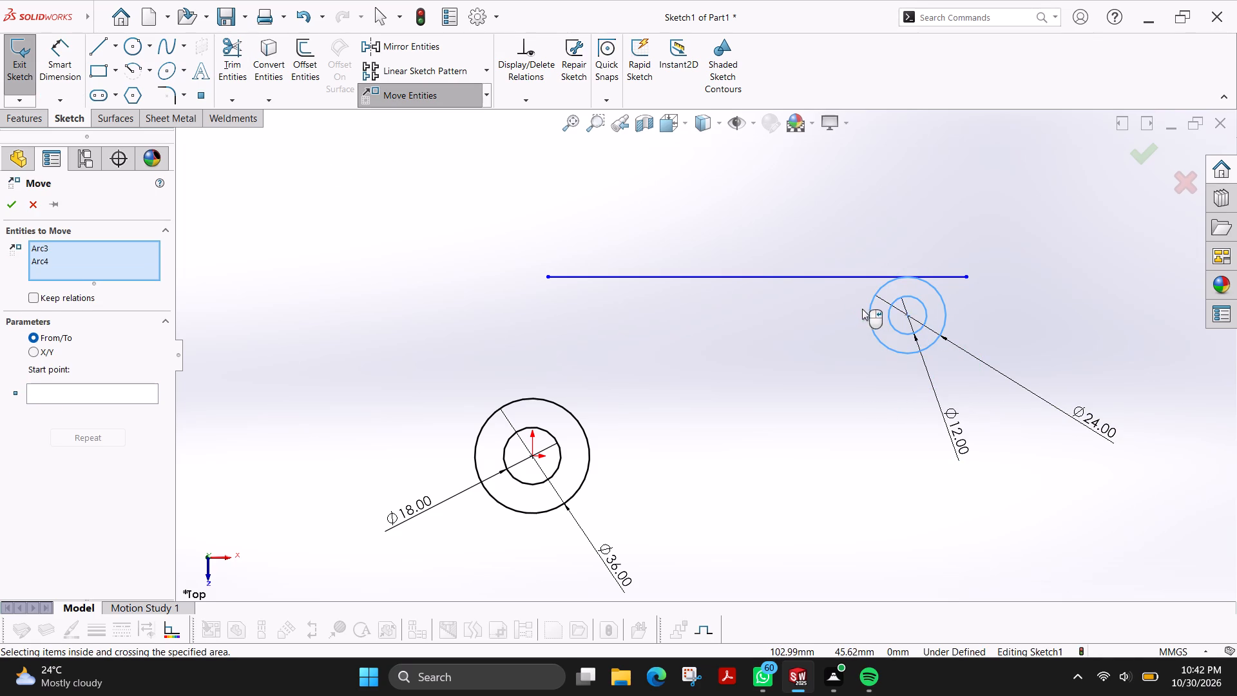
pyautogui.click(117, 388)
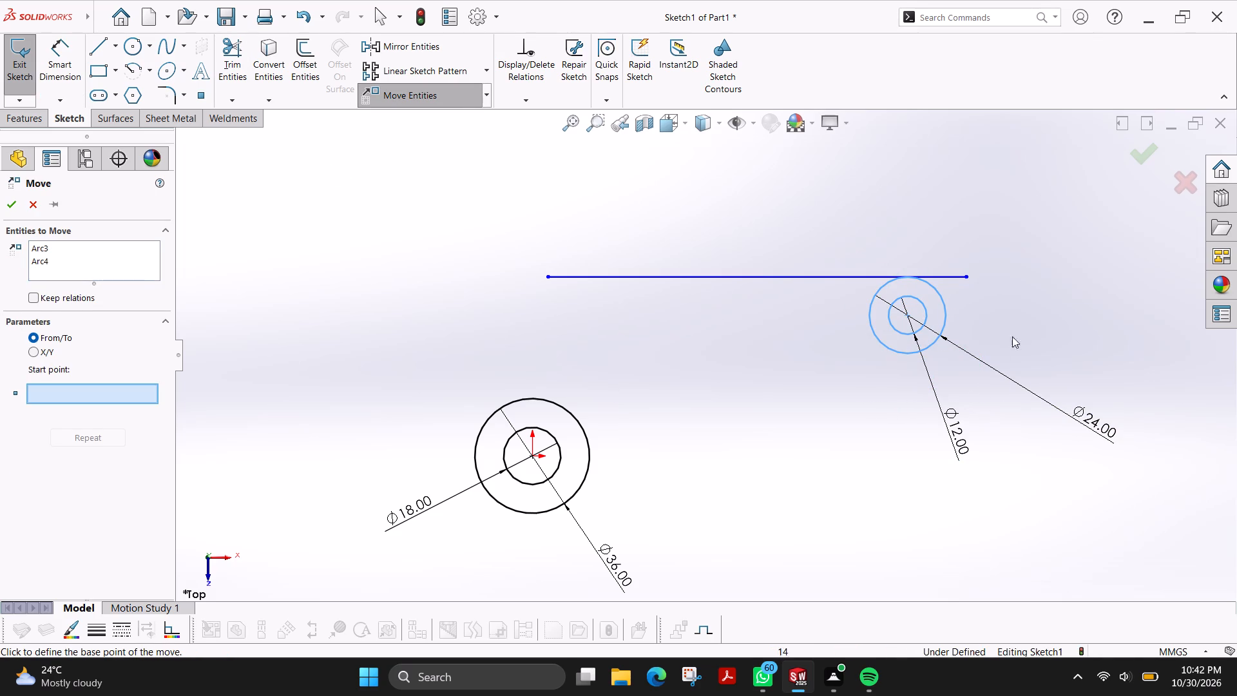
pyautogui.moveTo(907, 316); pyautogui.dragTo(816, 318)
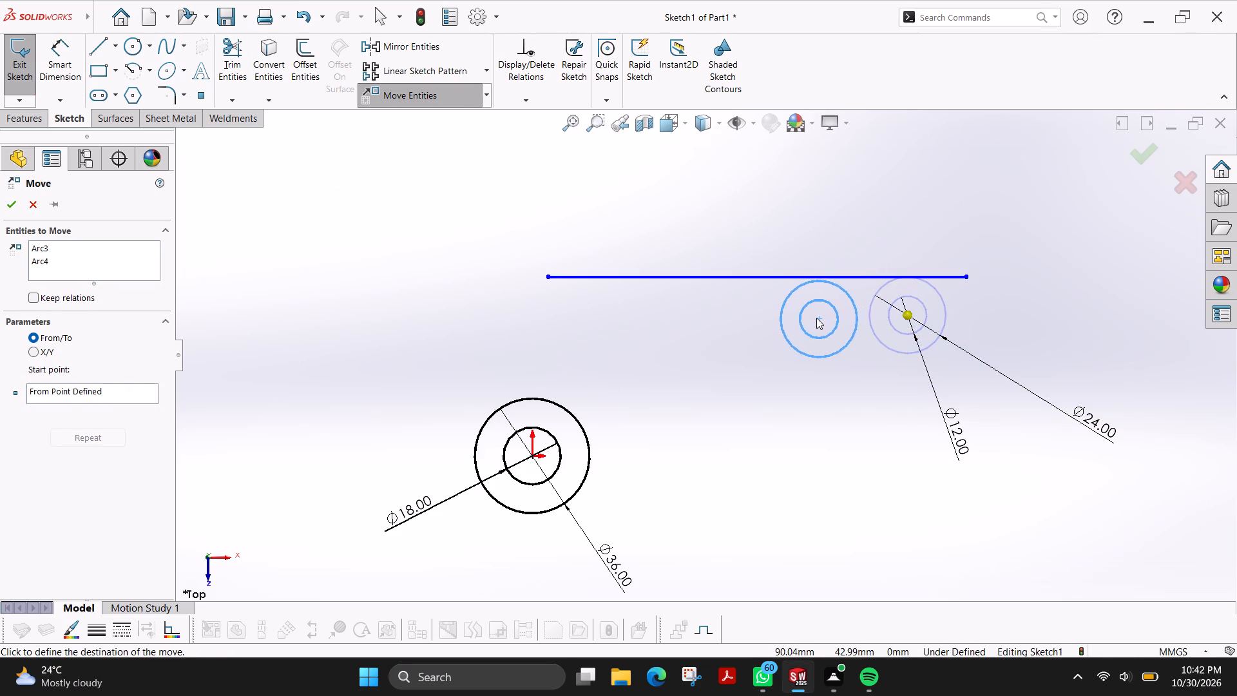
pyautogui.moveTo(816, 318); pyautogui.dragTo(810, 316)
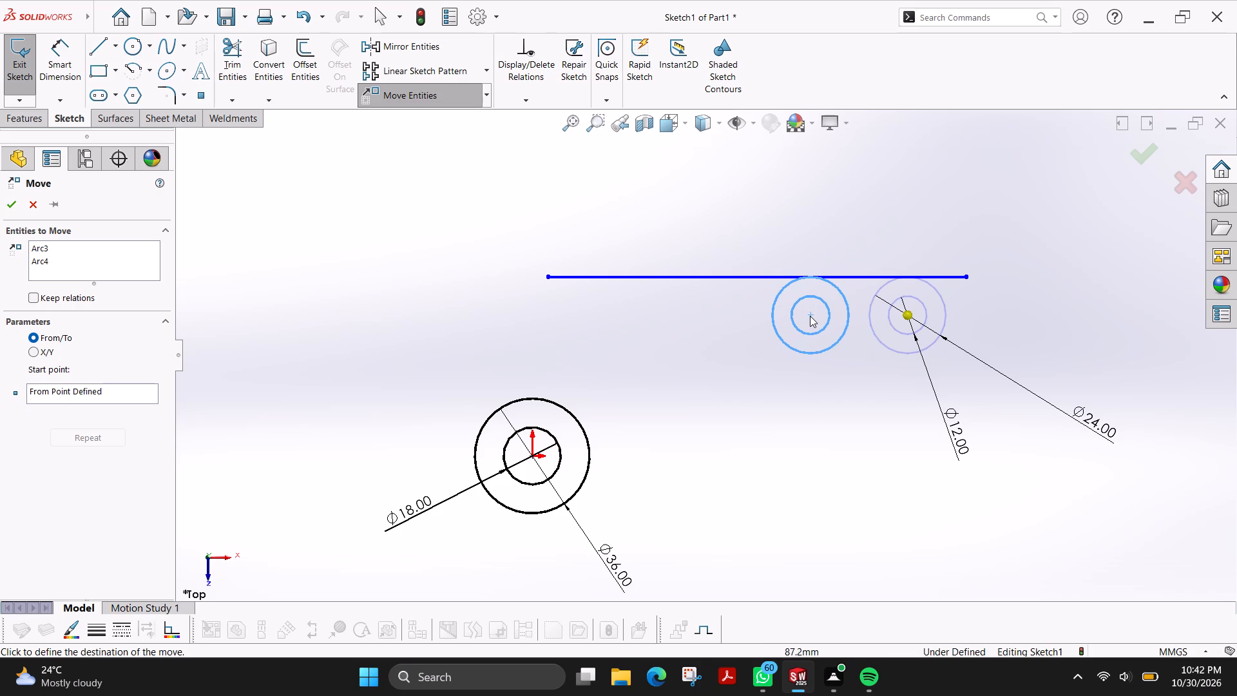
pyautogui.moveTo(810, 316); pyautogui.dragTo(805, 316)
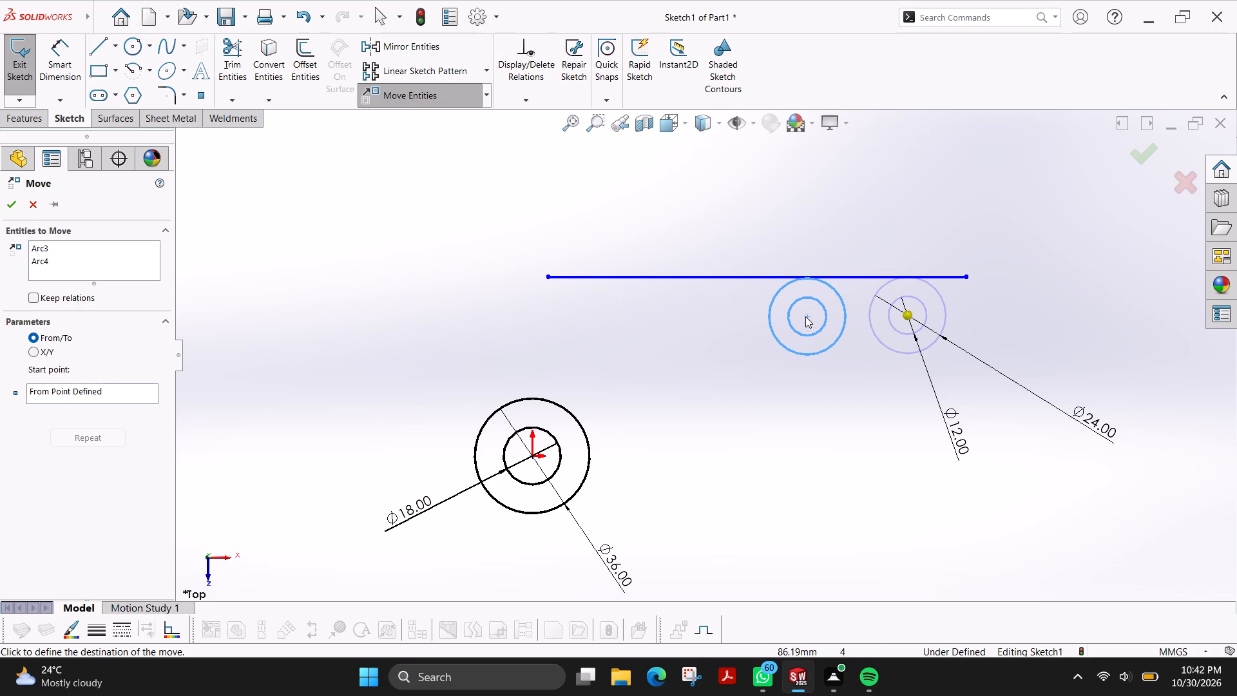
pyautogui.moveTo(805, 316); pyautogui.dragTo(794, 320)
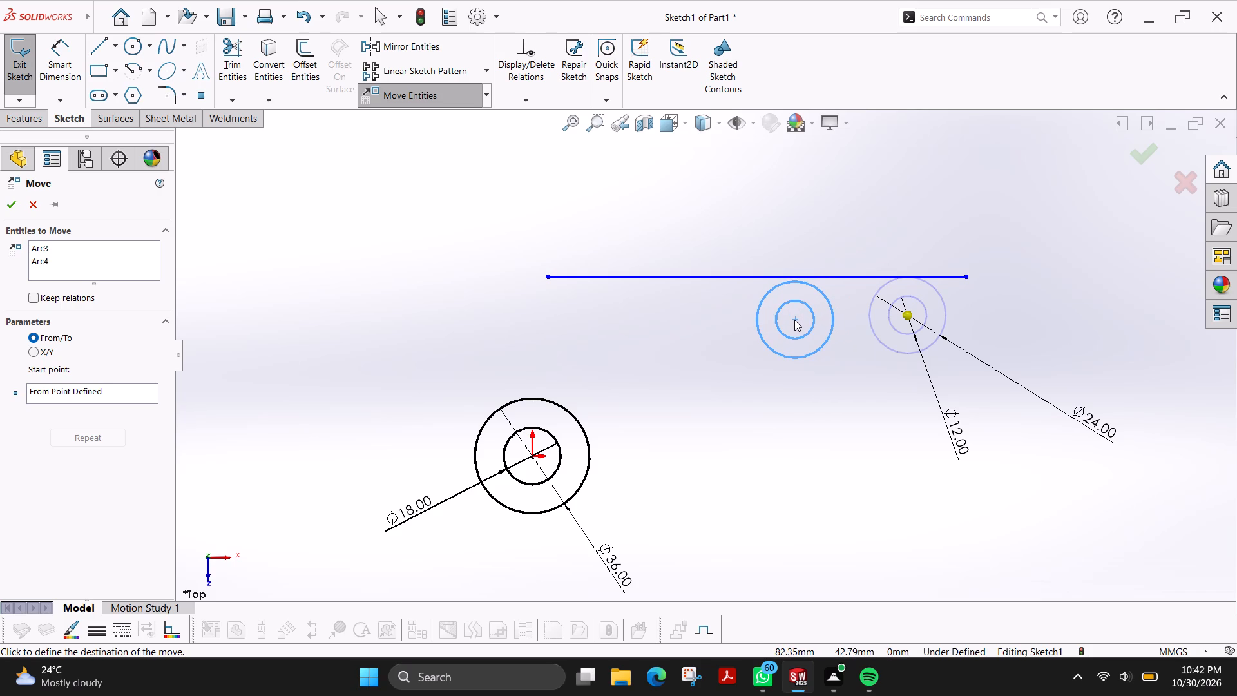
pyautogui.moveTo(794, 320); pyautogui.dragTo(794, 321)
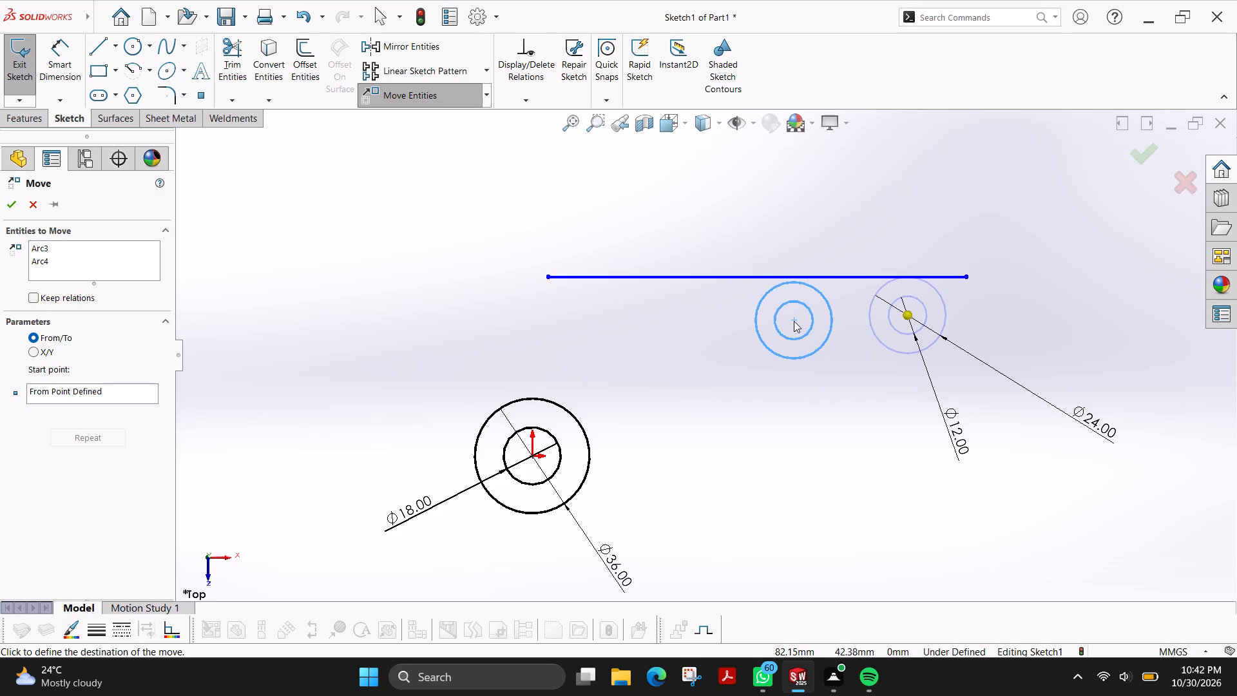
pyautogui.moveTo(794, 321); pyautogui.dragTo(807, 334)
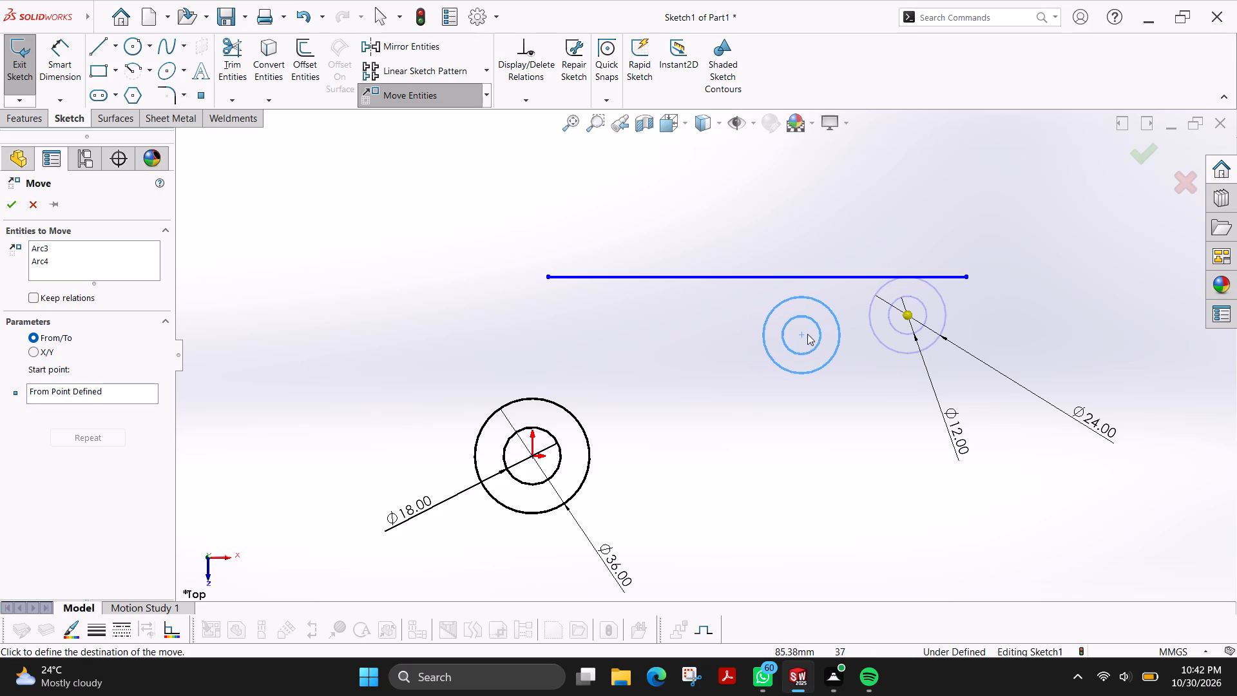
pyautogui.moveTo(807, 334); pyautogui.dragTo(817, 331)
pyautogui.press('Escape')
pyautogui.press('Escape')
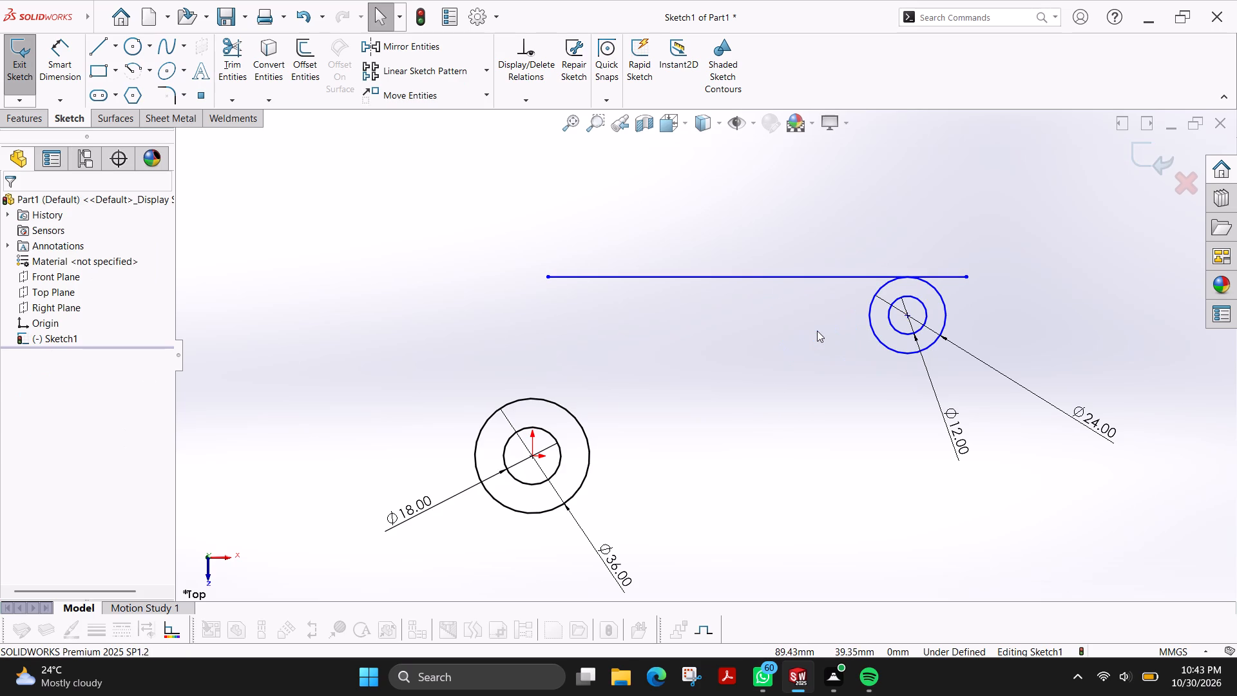
# Trim away the short end of the horizontal line that extends past its tangent point on the 24 mm circle.
pyautogui.scroll(1, 868, 256)
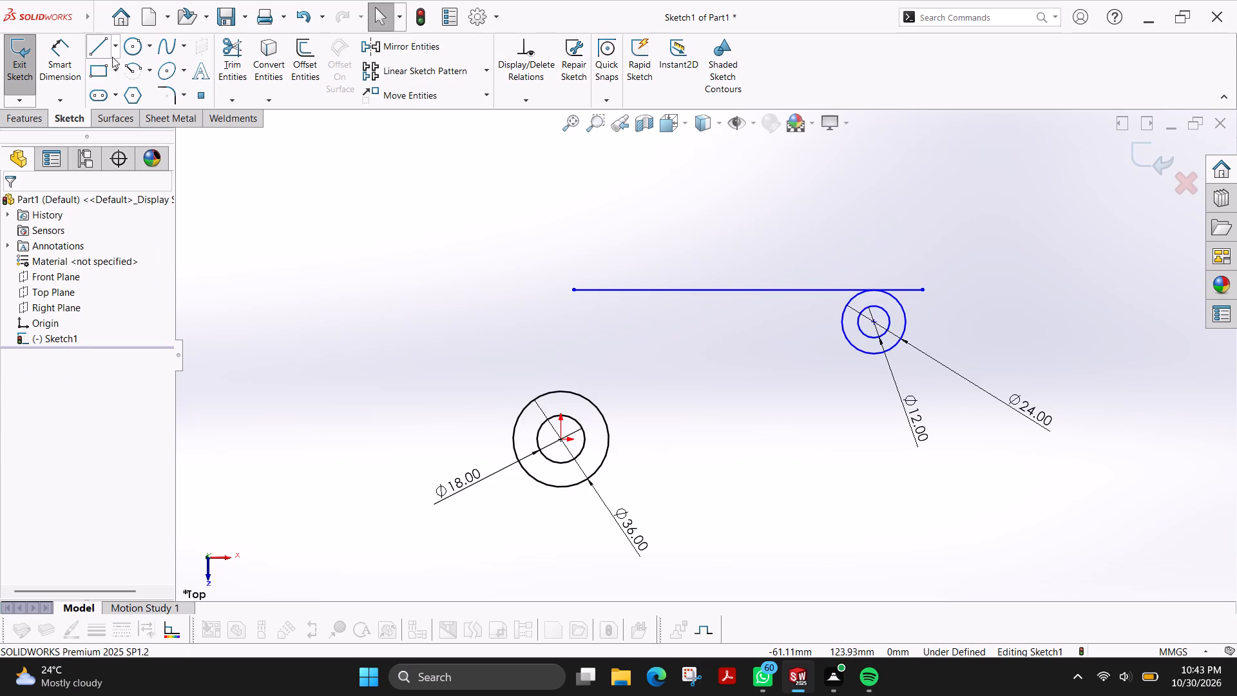
pyautogui.click(234, 51)
pyautogui.moveTo(894, 253); pyautogui.dragTo(902, 264)
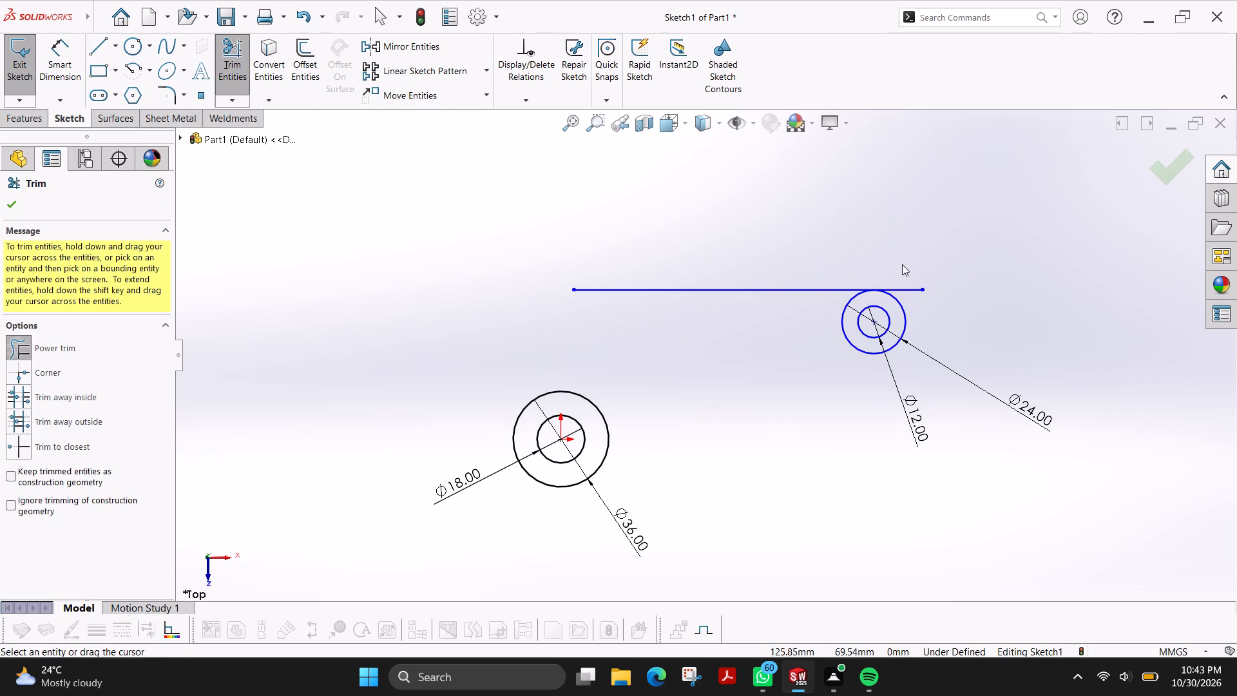
pyautogui.moveTo(902, 264); pyautogui.dragTo(920, 304)
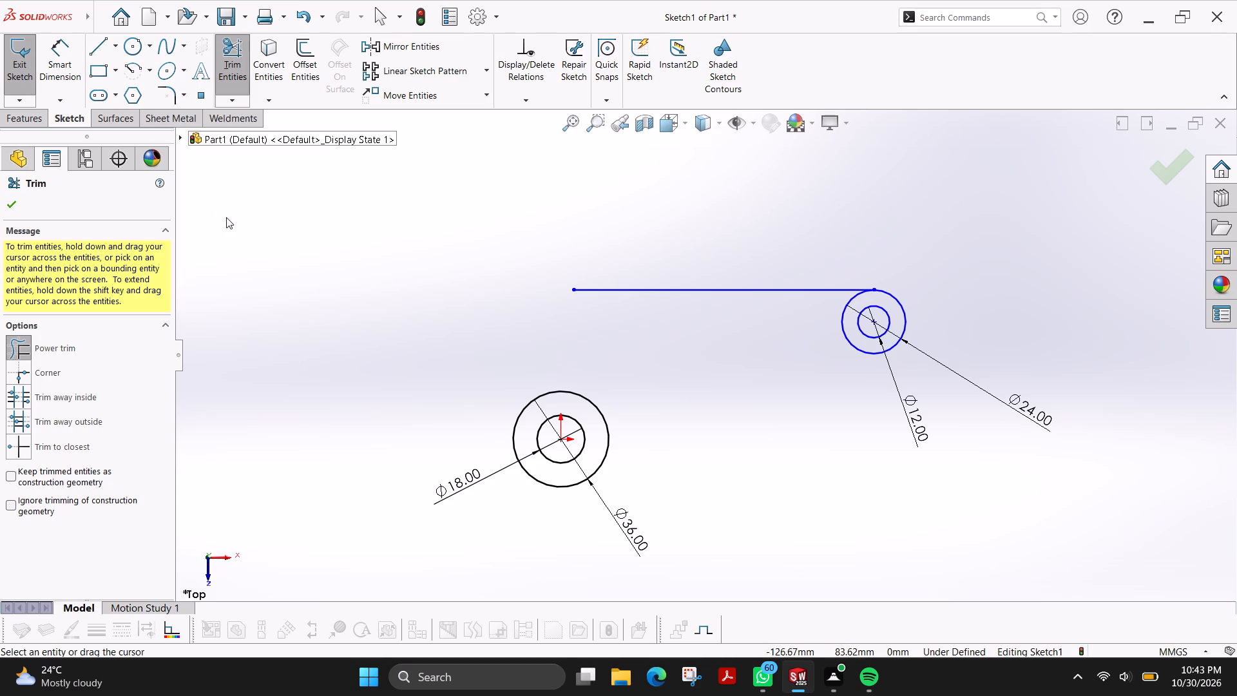
# Sketch a line about 126 mm long tangent to the undersides of the 24 mm and 36 mm circles.
pyautogui.click(99, 51)
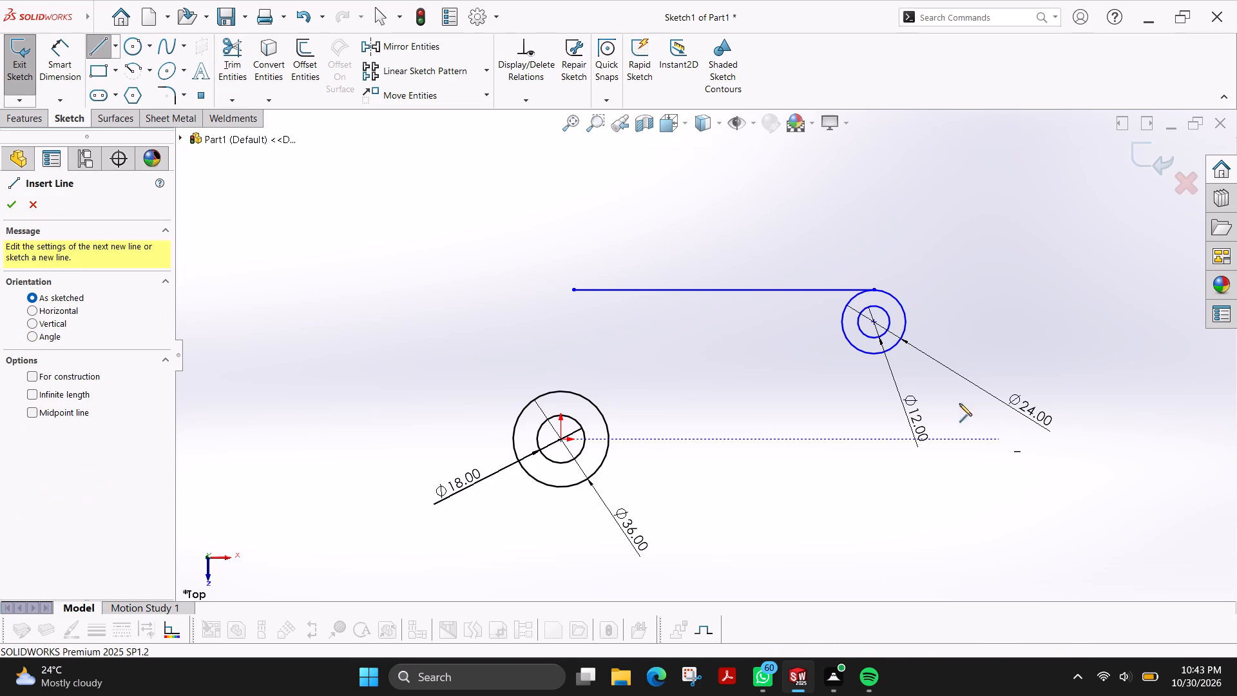
pyautogui.click(896, 344)
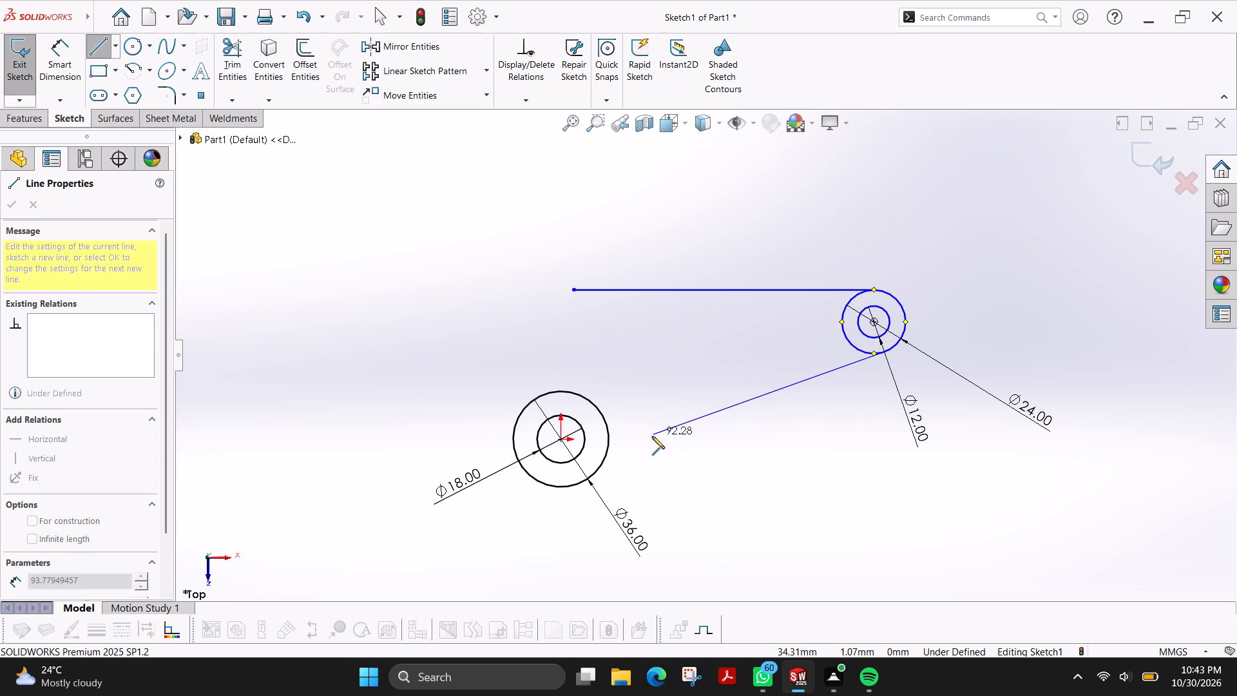
pyautogui.click(580, 482)
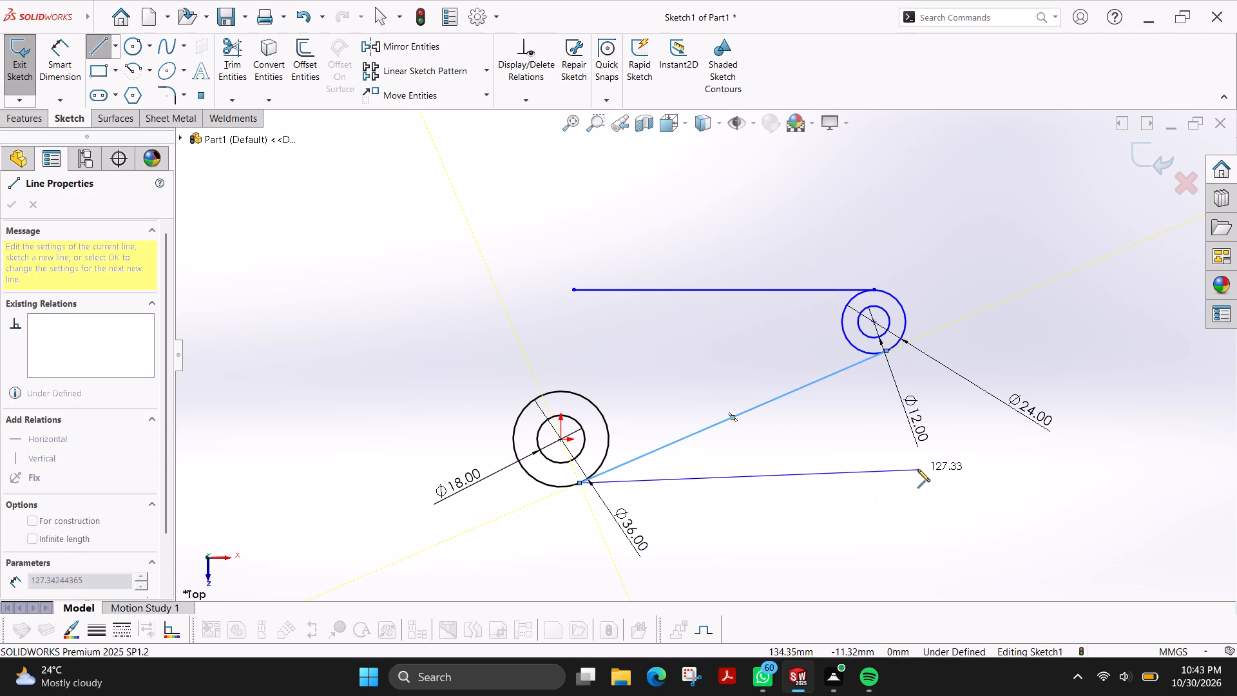
pyautogui.press('Escape')
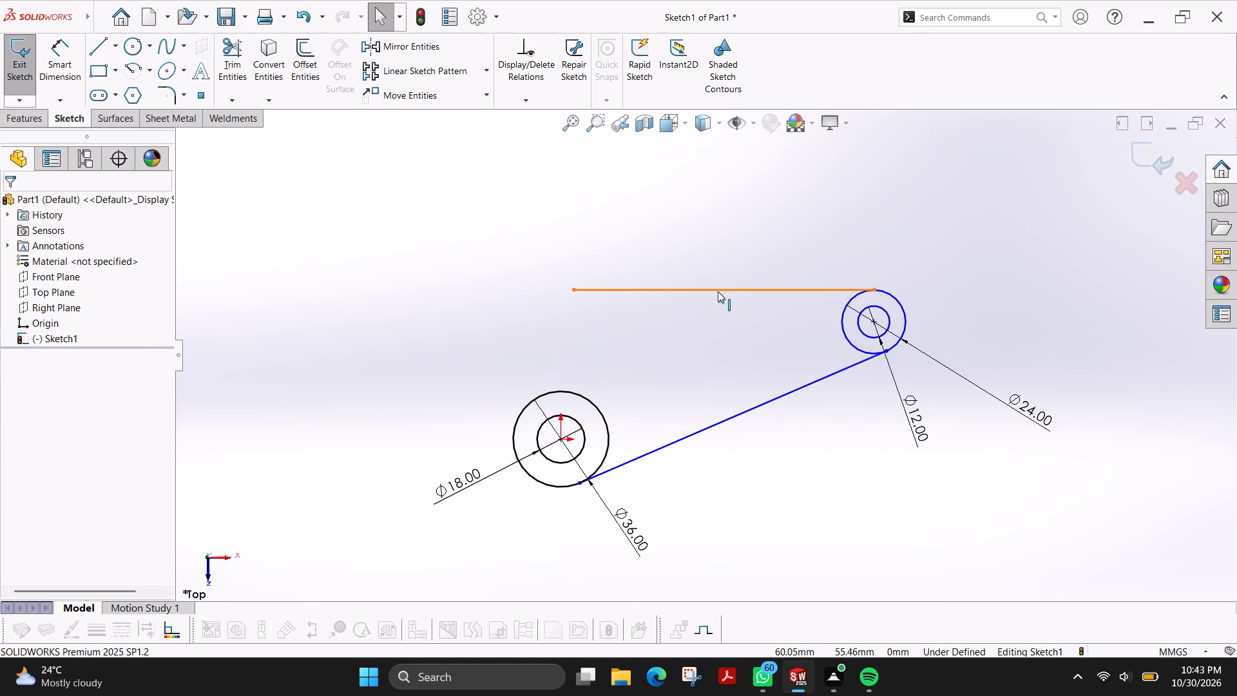
# Add a Fix relation to the horizontal line.
pyautogui.click(717, 290)
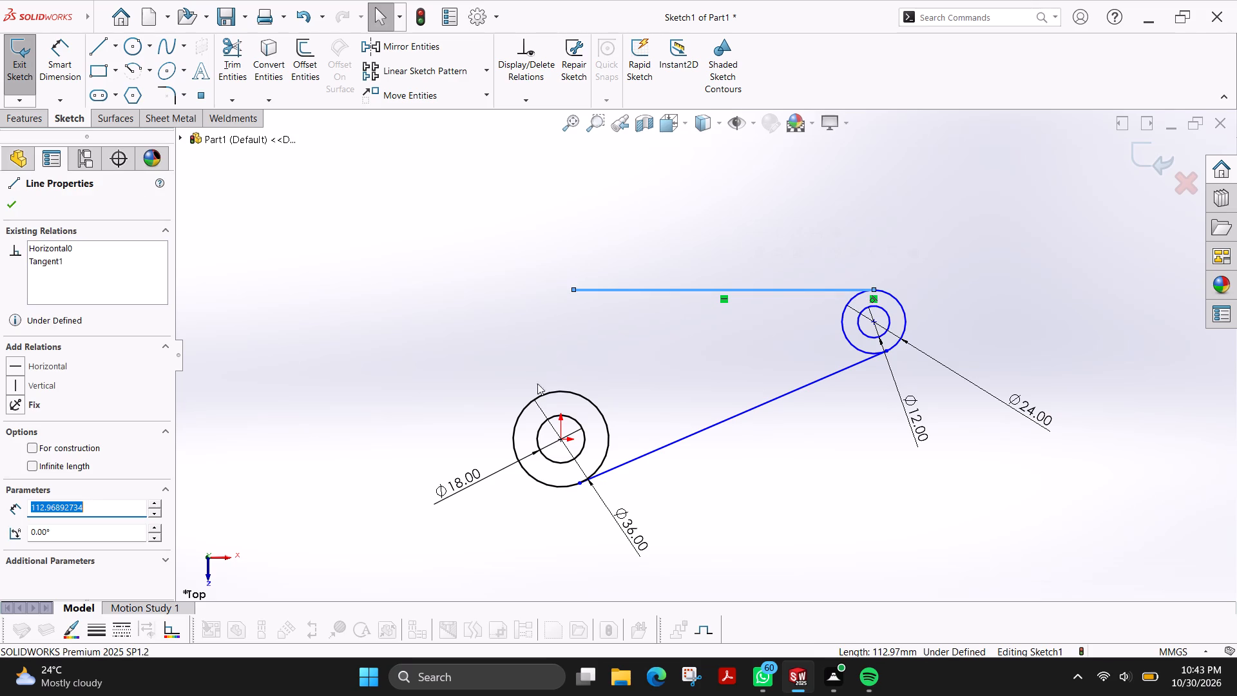
pyautogui.click(12, 407)
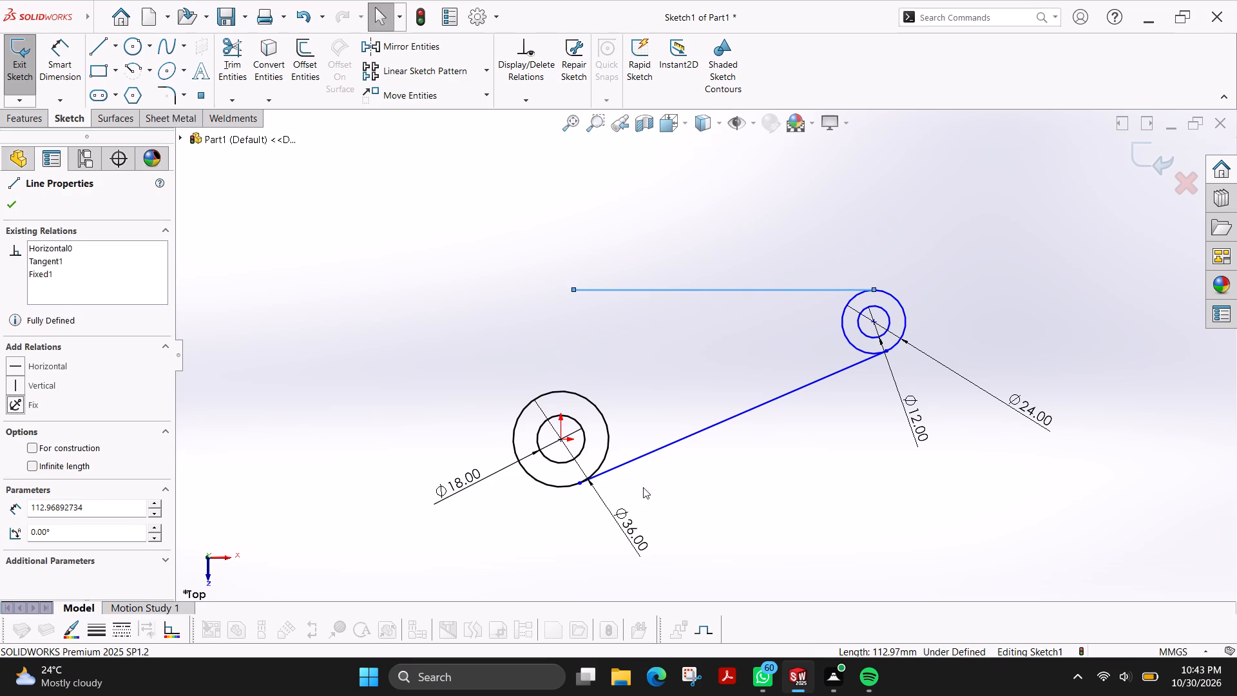
pyautogui.click(12, 401)
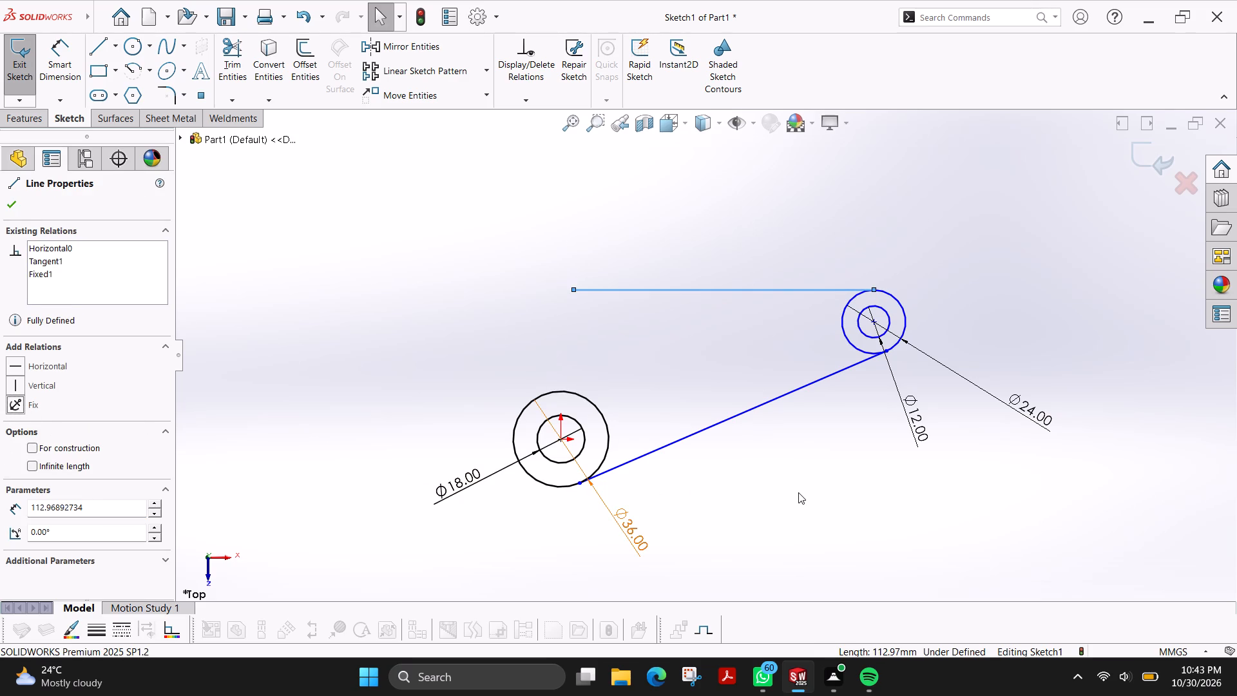
pyautogui.press('Escape')
pyautogui.click(628, 291)
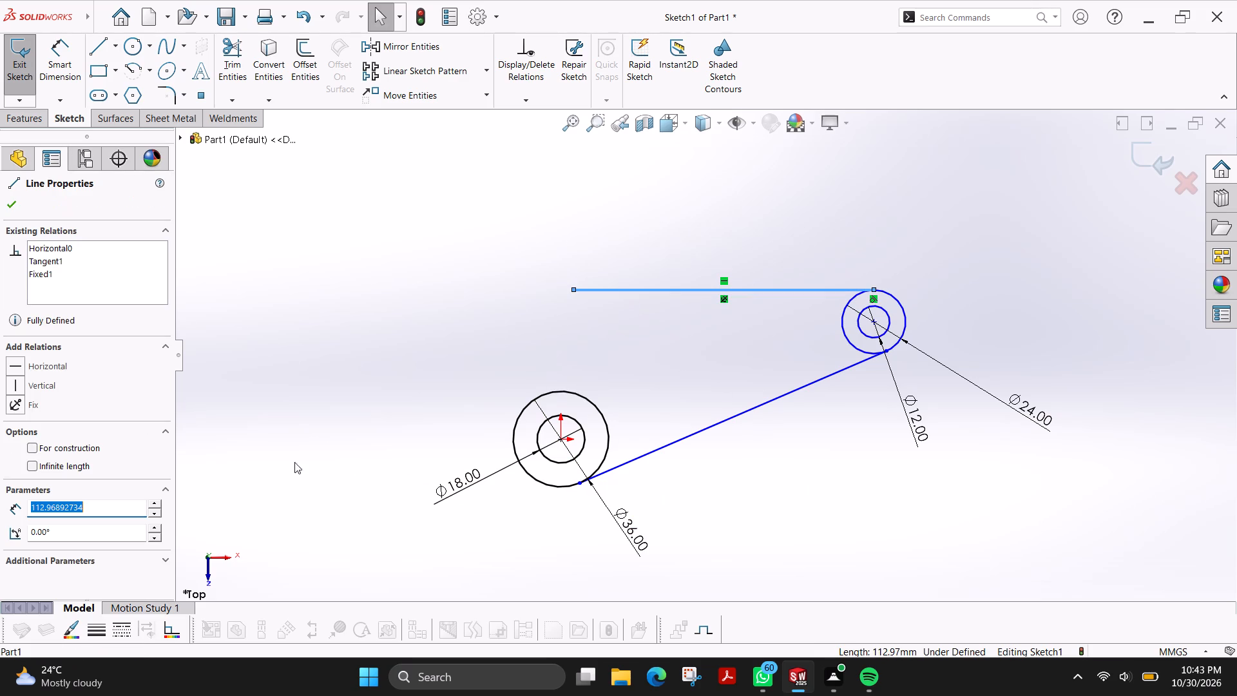
pyautogui.click(24, 405)
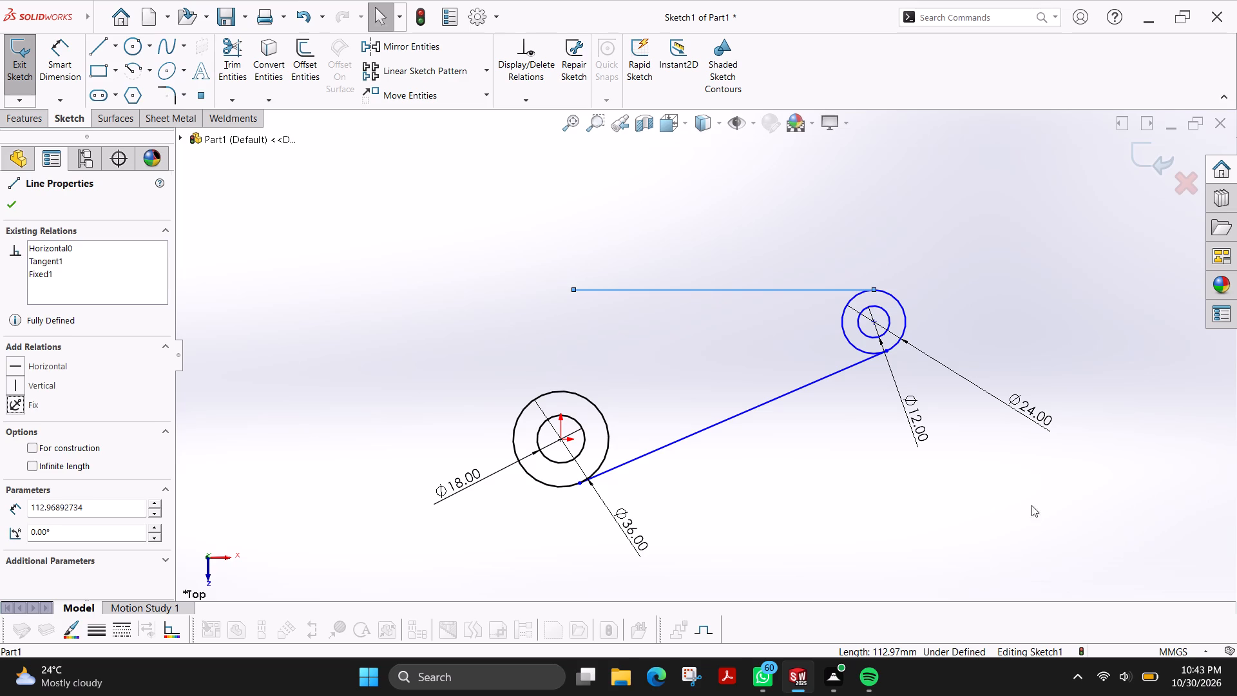
pyautogui.press('Escape')
pyautogui.click(655, 291)
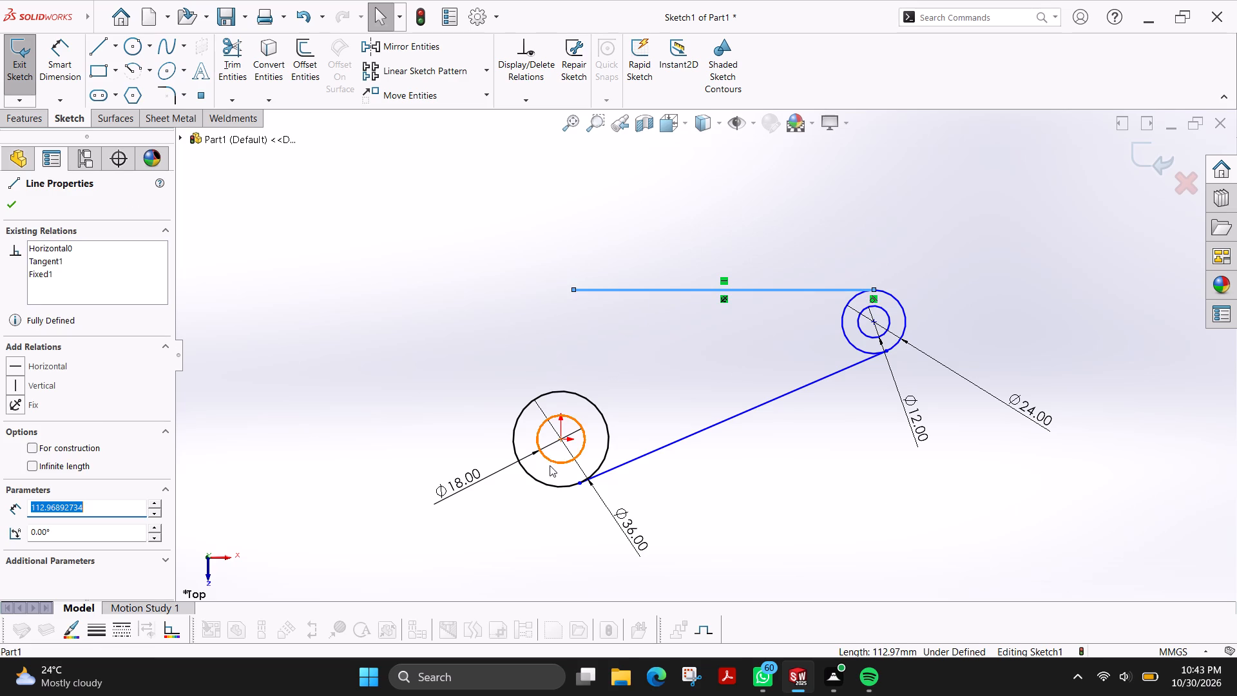
pyautogui.press('Escape')
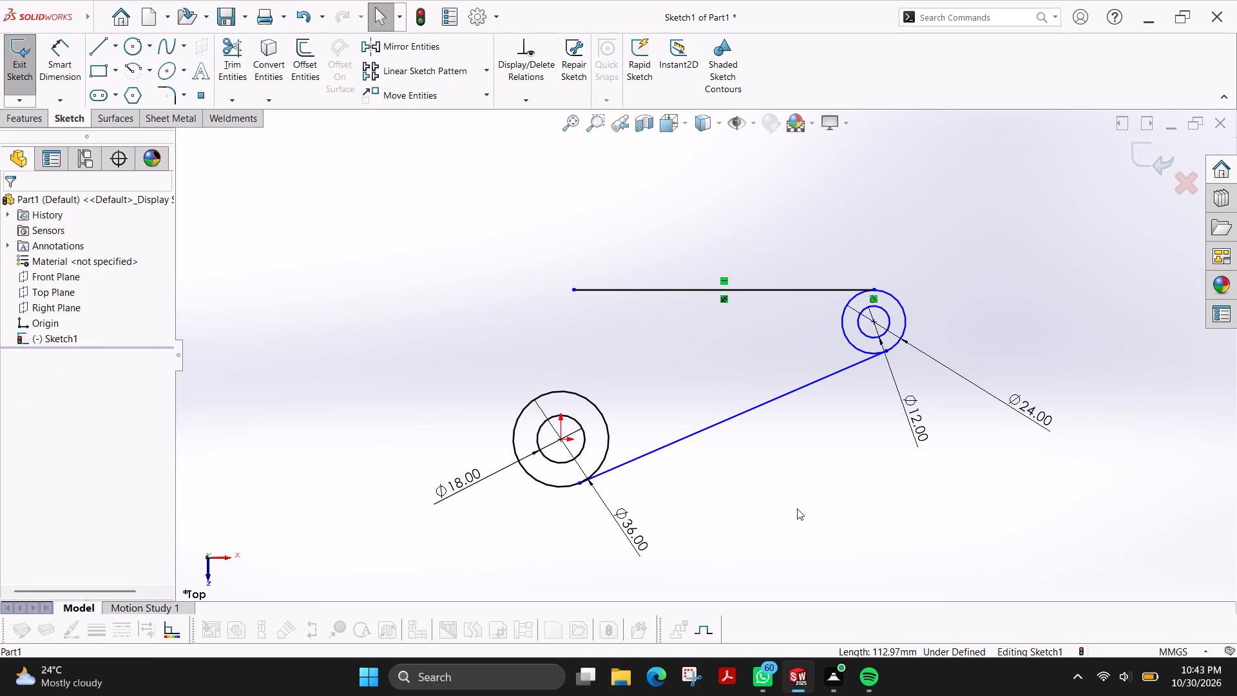
# Sketch two concentric circles of about 7 mm and 18.8 mm radius, up and to the left of the origin circles.
pyautogui.click(134, 52)
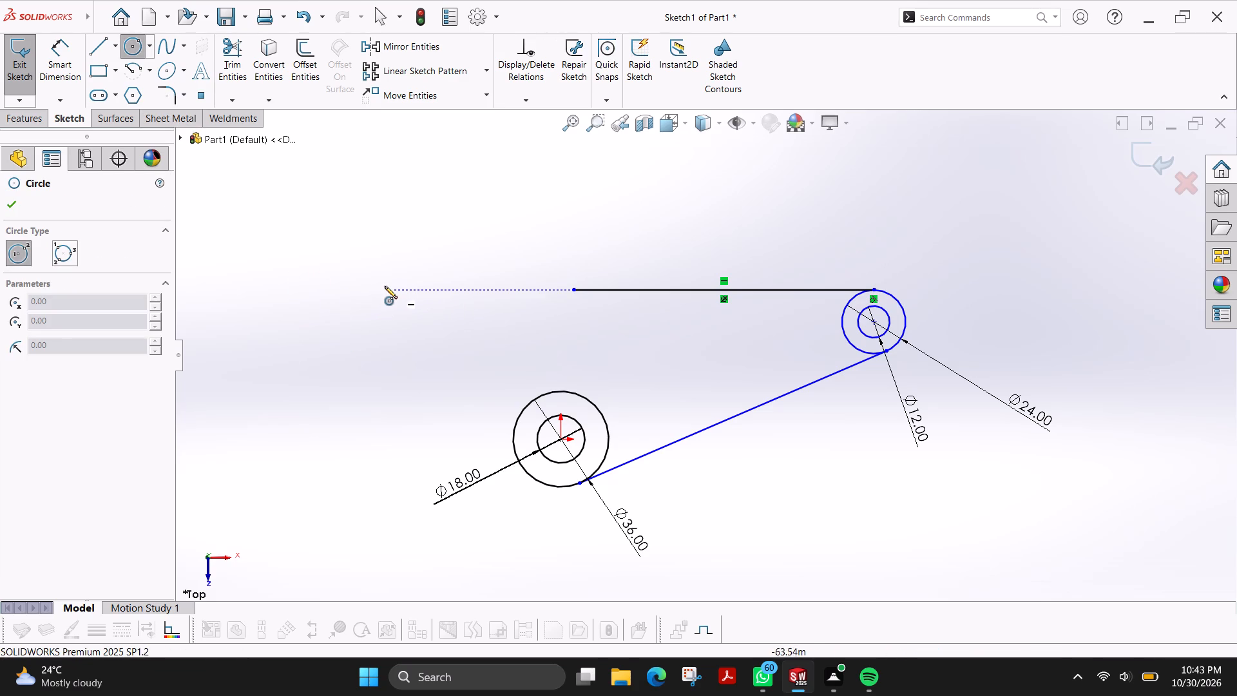
pyautogui.click(314, 231)
pyautogui.click(333, 231)
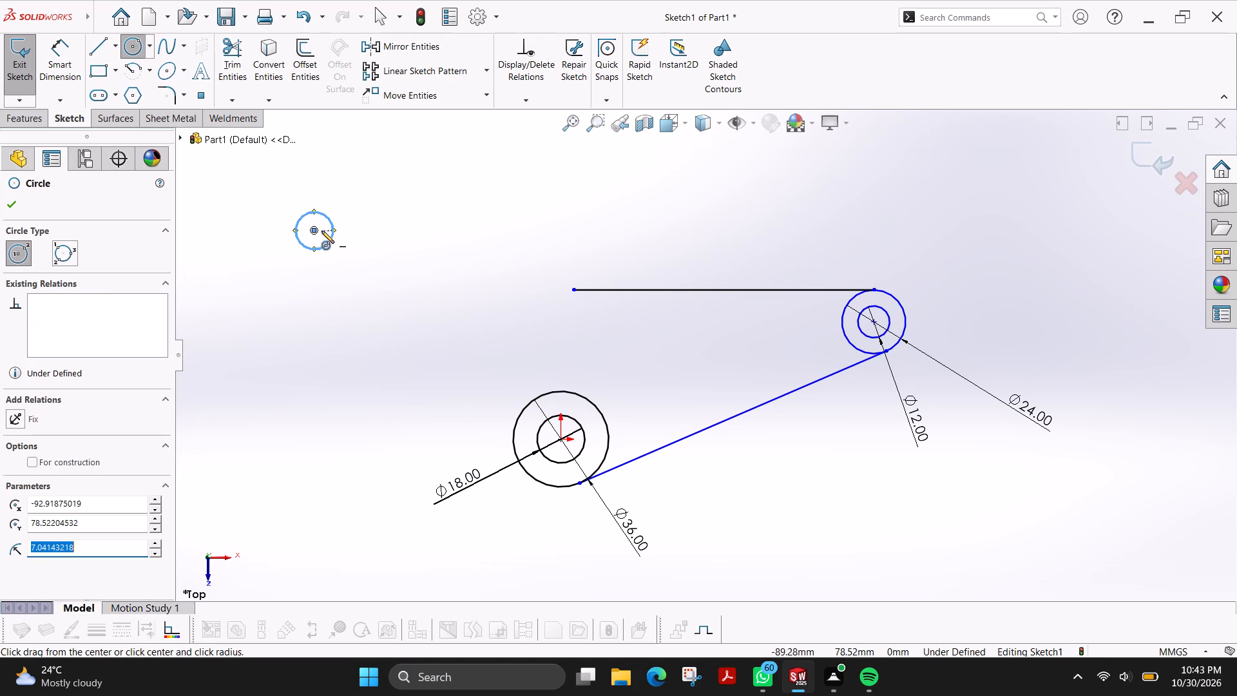
pyautogui.click(312, 229)
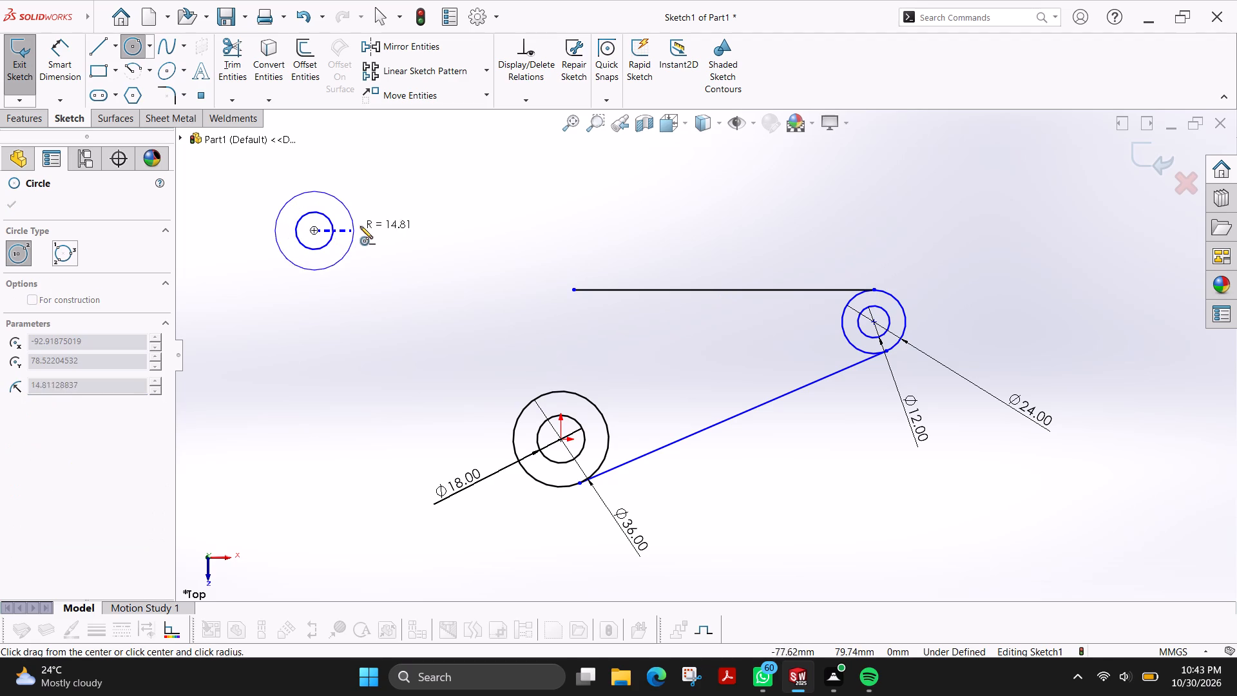
pyautogui.click(364, 226)
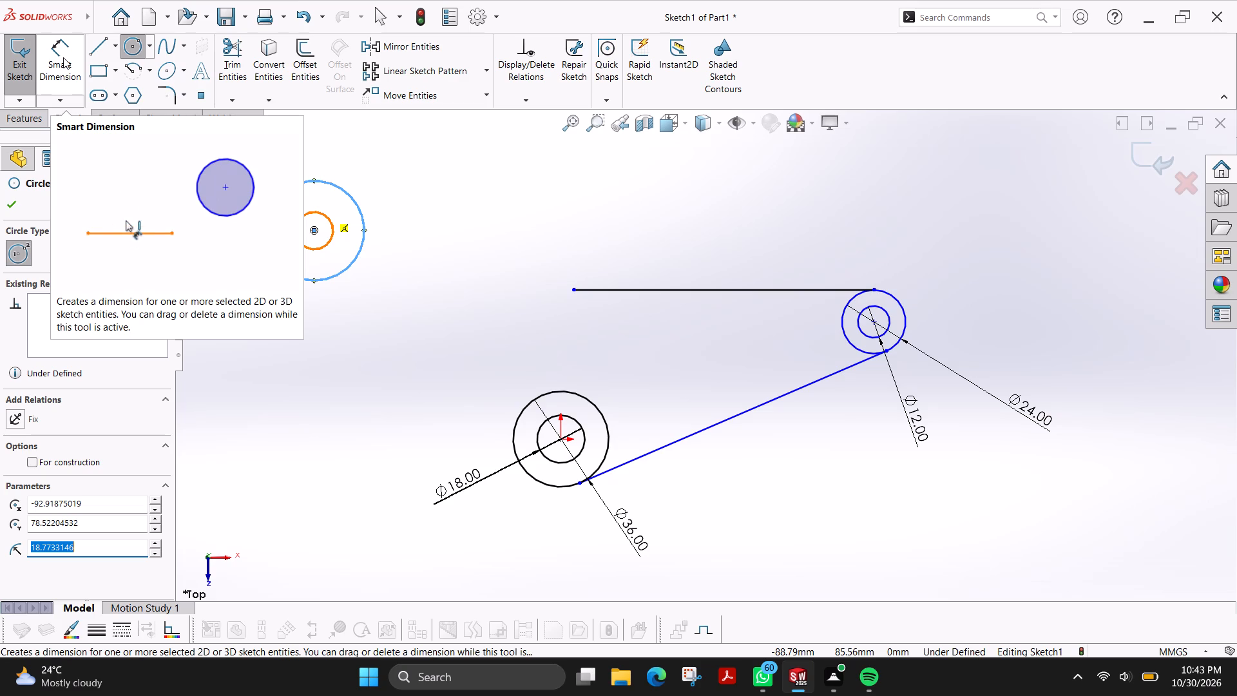
# Sketch a line about 99 mm long, tangent to the new outer circle's upper side and ending at the horizontal line's left endpoint.
pyautogui.click(95, 53)
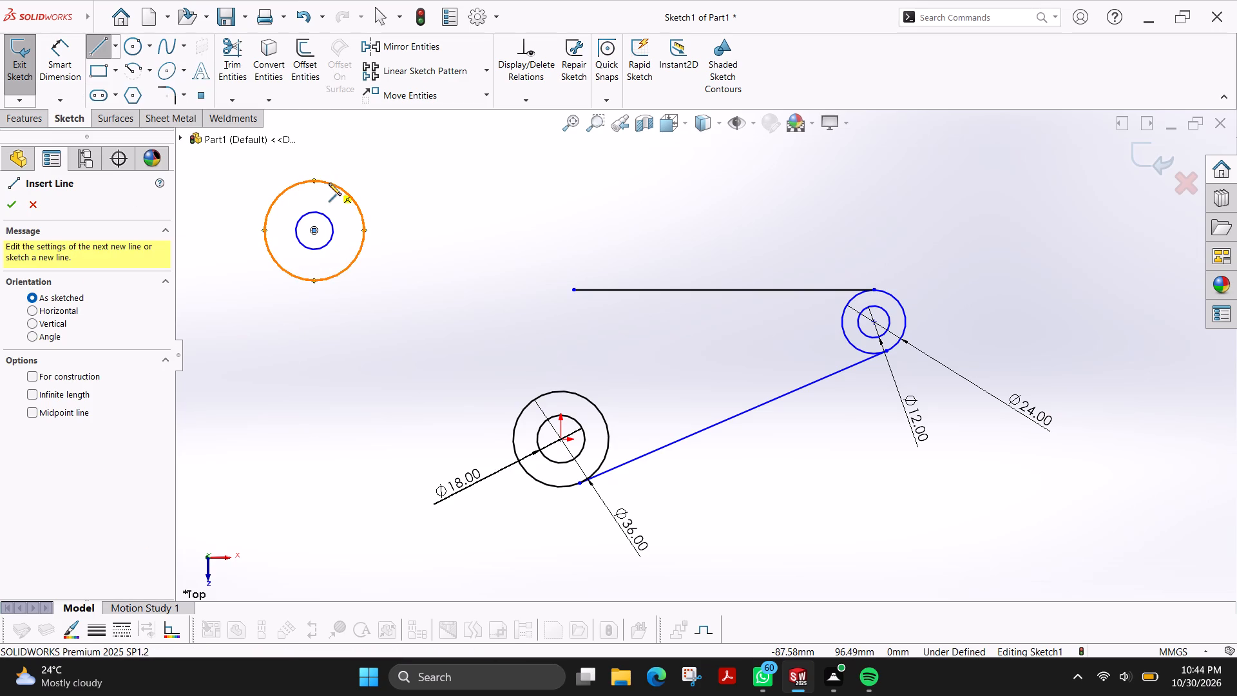
pyautogui.click(329, 183)
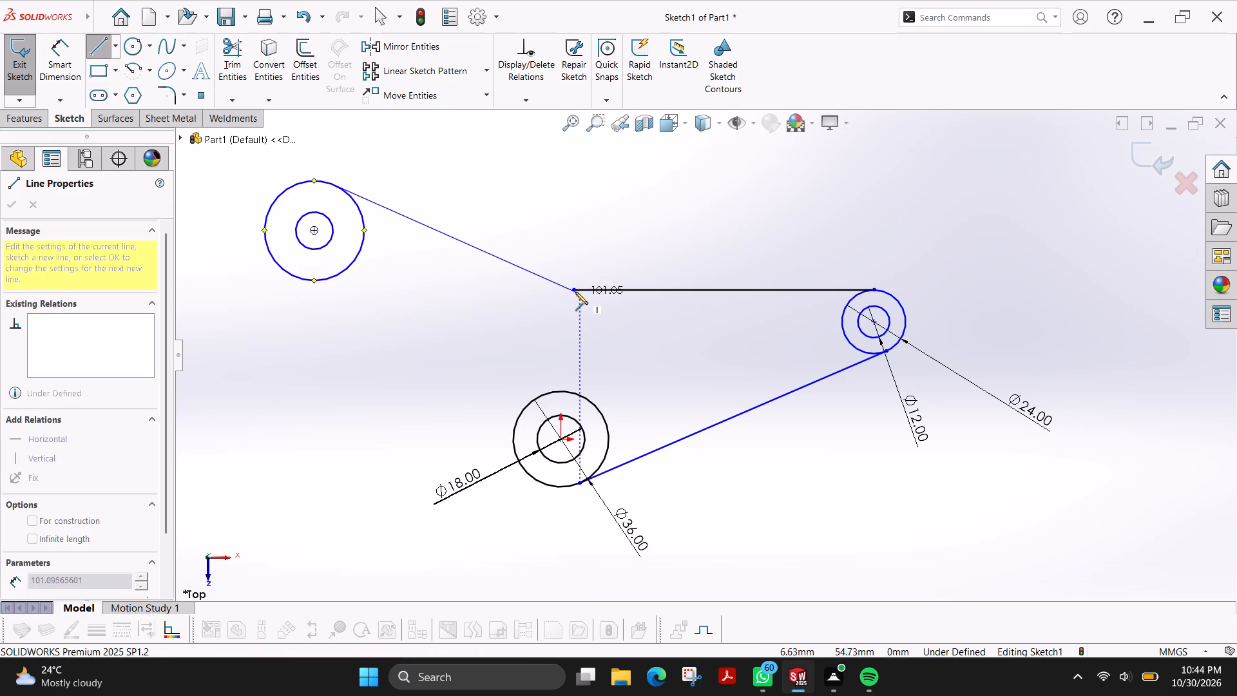
pyautogui.click(572, 291)
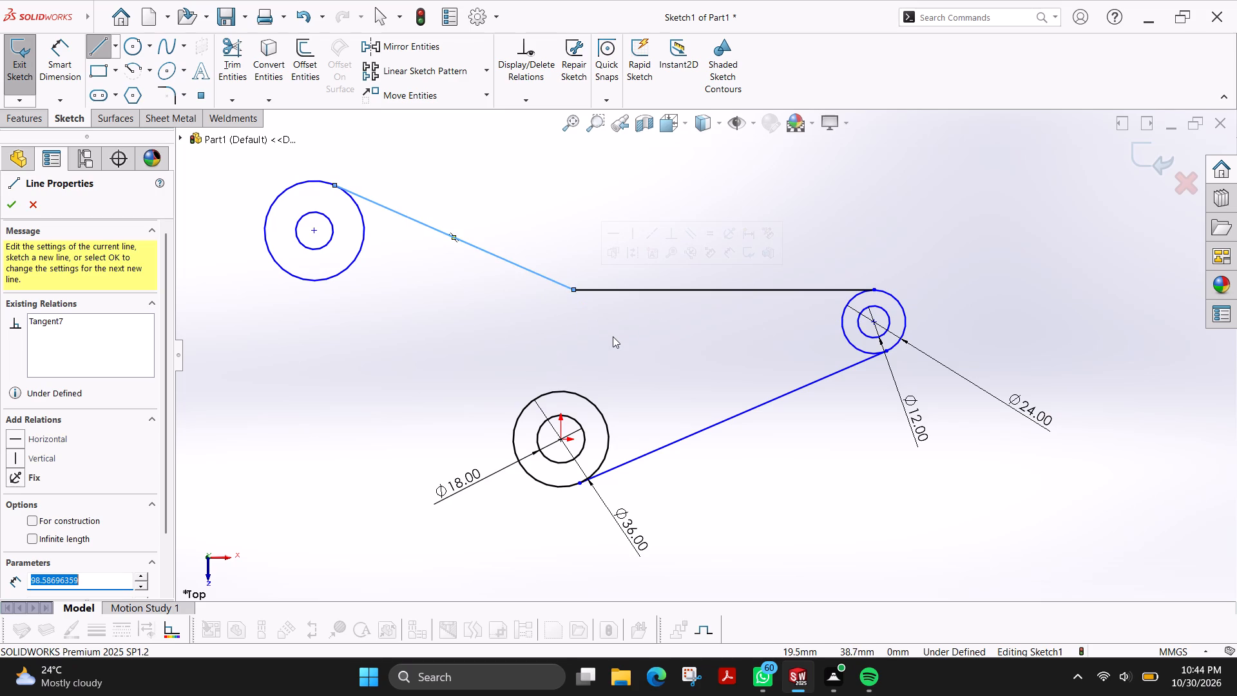
# Sketch a line about 122 mm long tangent to the lower-left sides of the upper-left outer circle and the 36 mm circle.
pyautogui.click(267, 244)
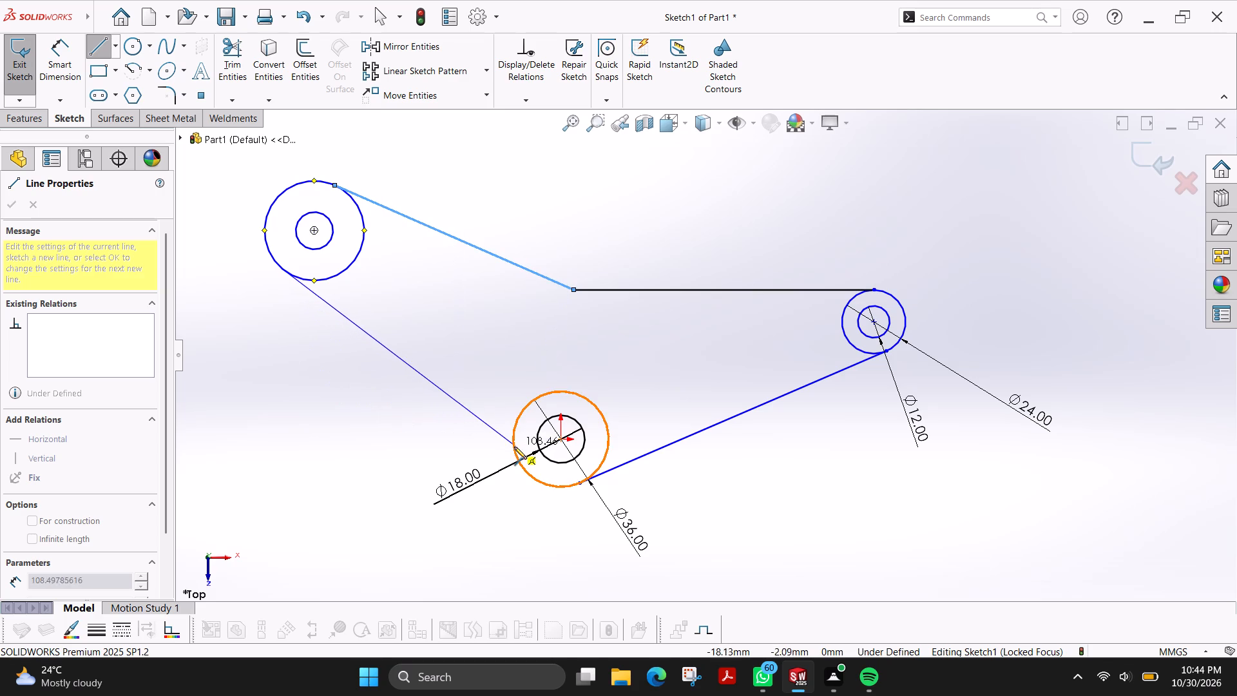
pyautogui.click(550, 485)
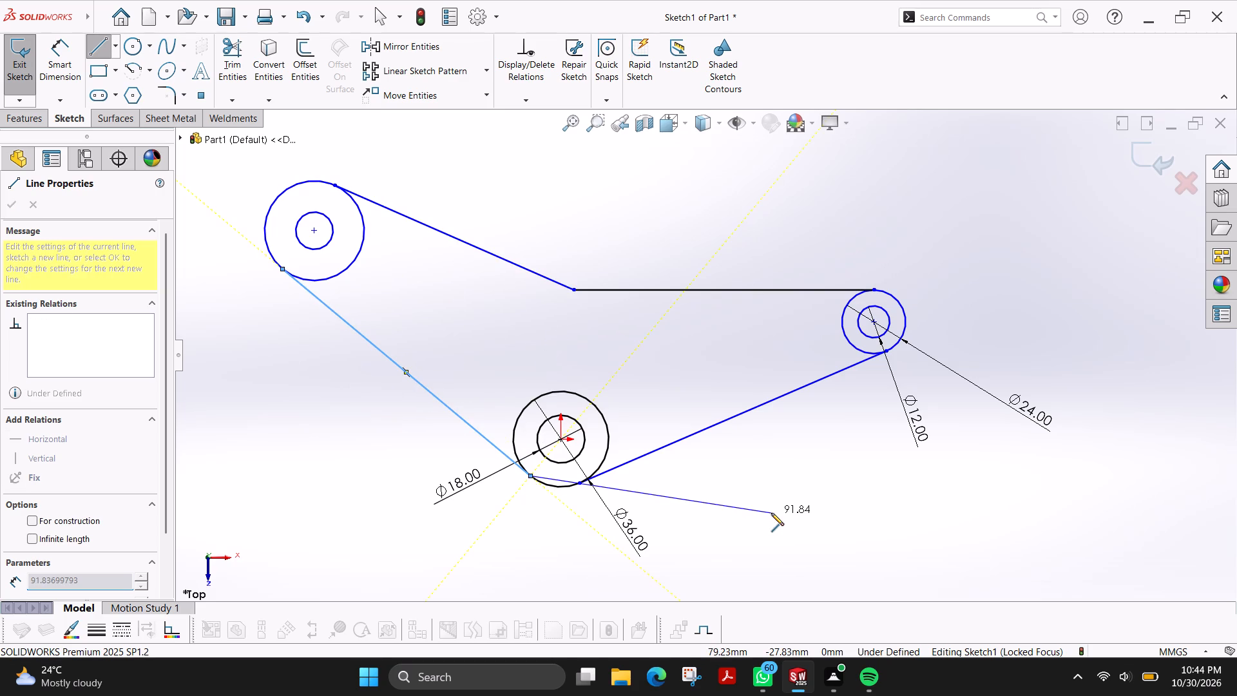
# Dimension the inner circle of the upper-left boss at 8 mm diameter.
pyautogui.press('Escape')
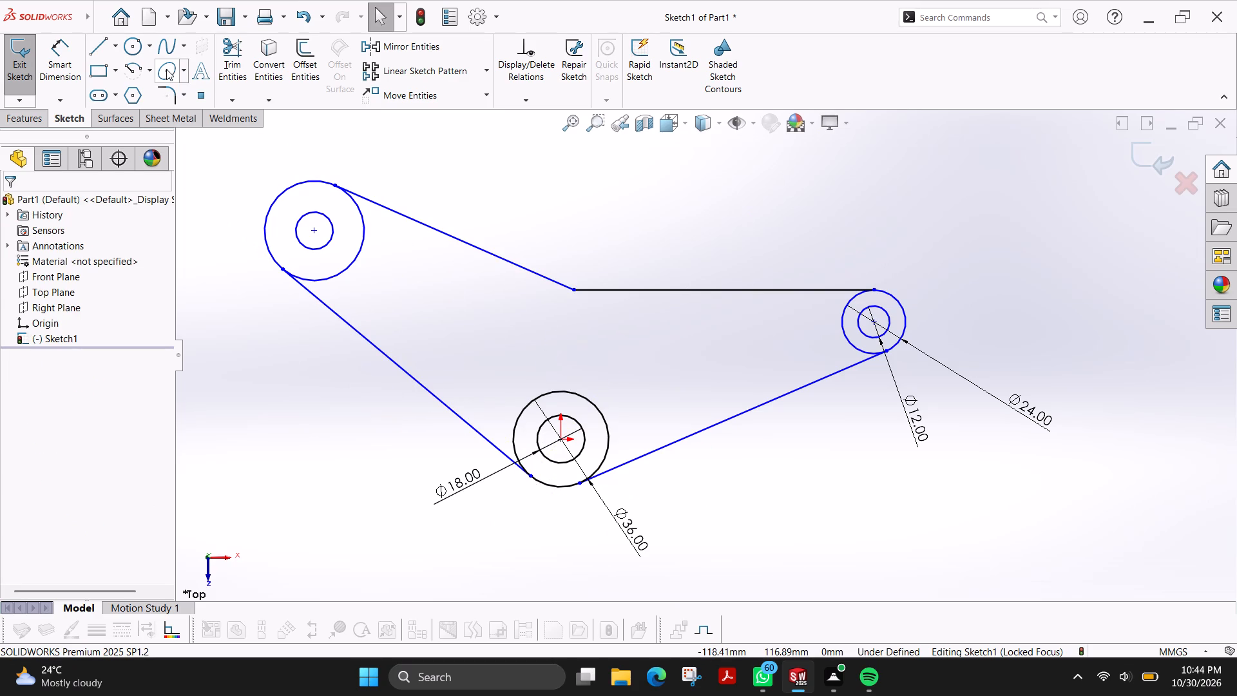
pyautogui.click(64, 66)
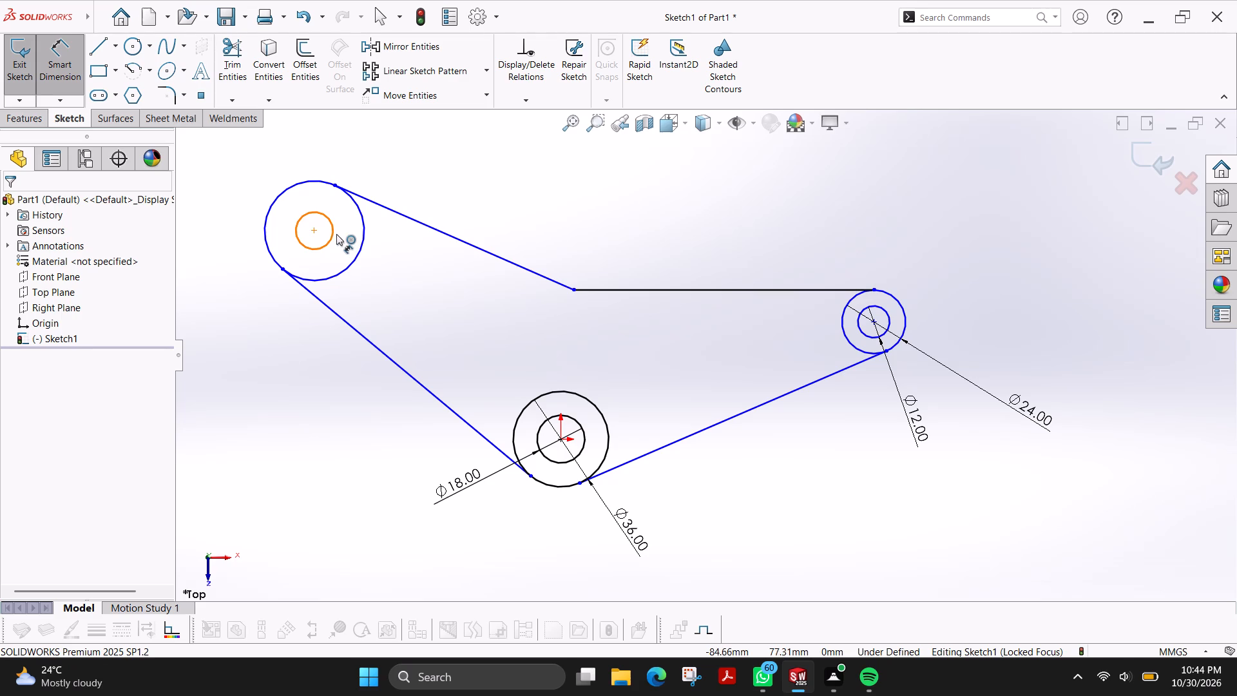
pyautogui.click(330, 235)
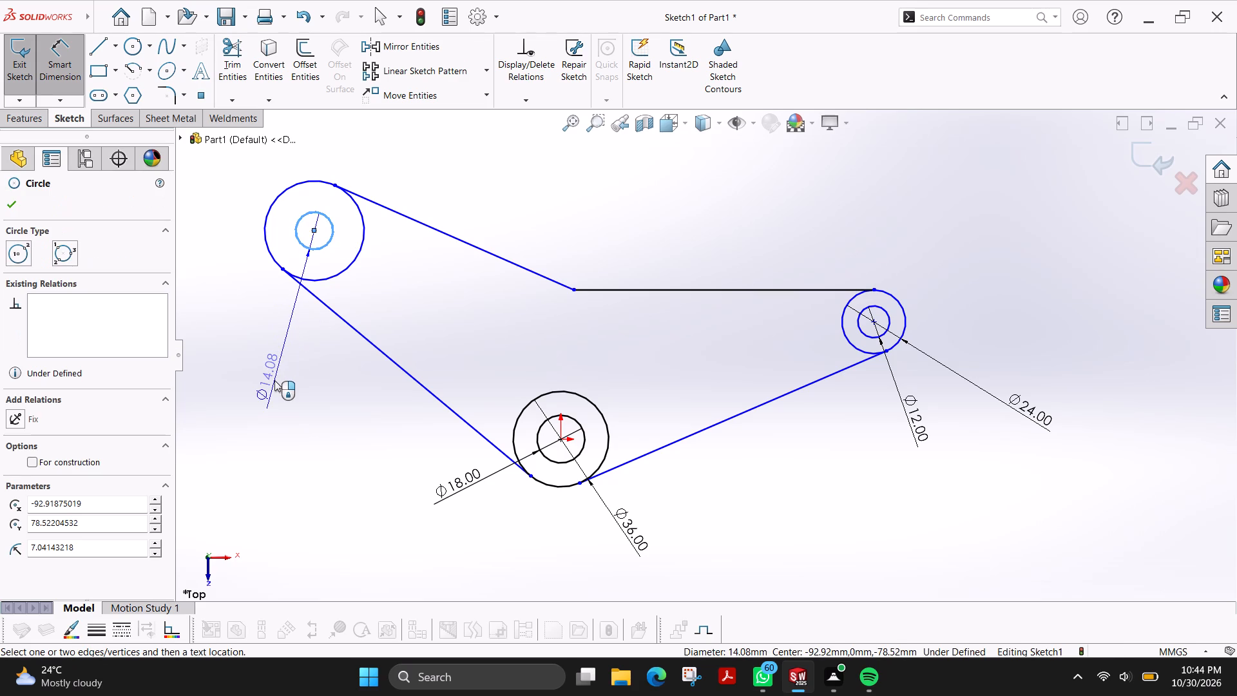
pyautogui.click(274, 380)
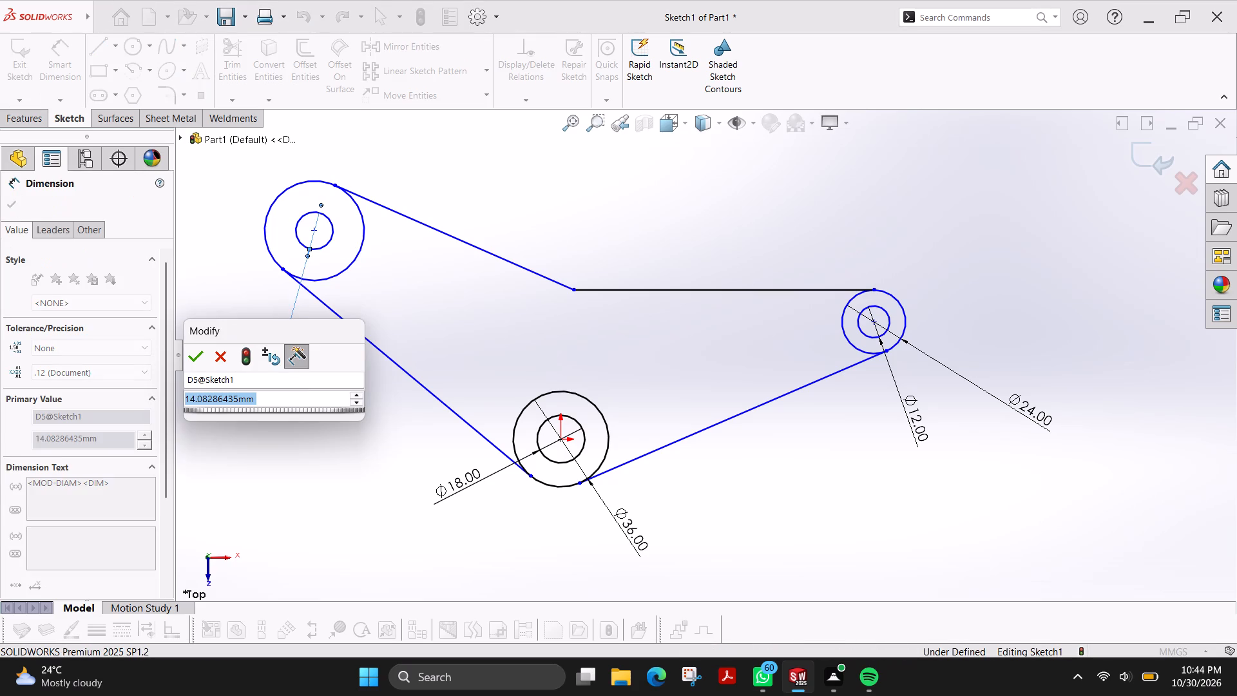
pyautogui.press('8')
pyautogui.press('Return')
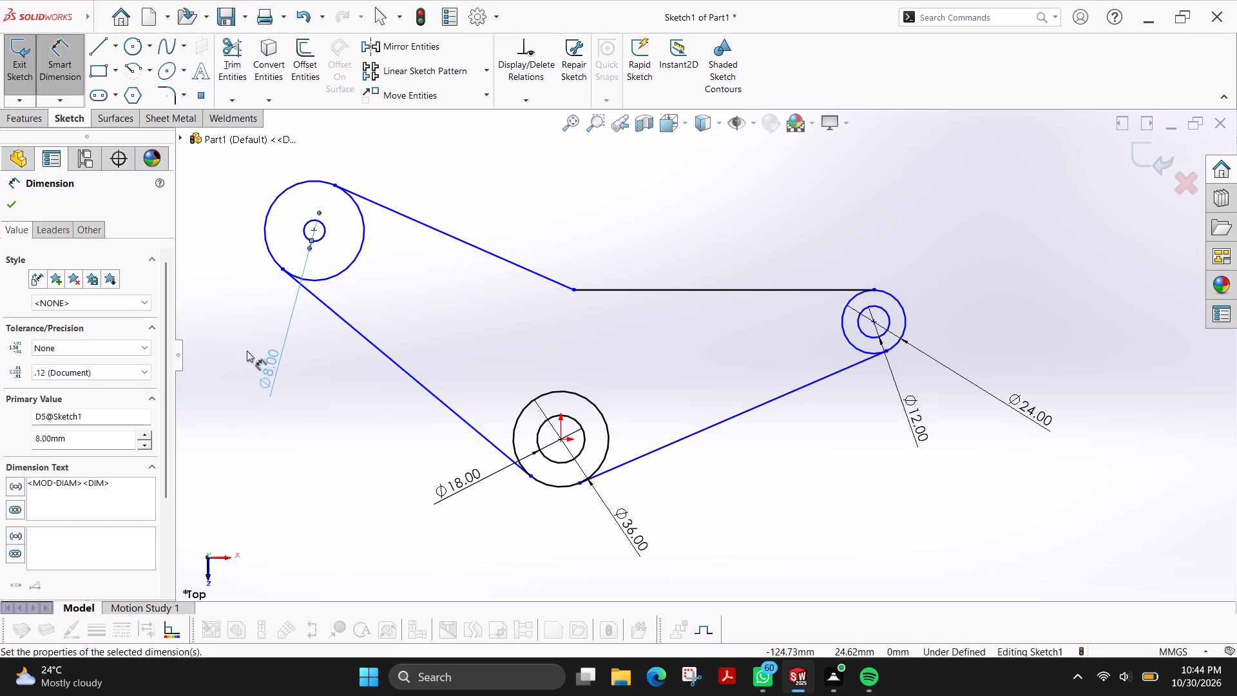
# Dimension the outer circle of the upper-left boss at 16 mm diameter.
pyautogui.click(266, 239)
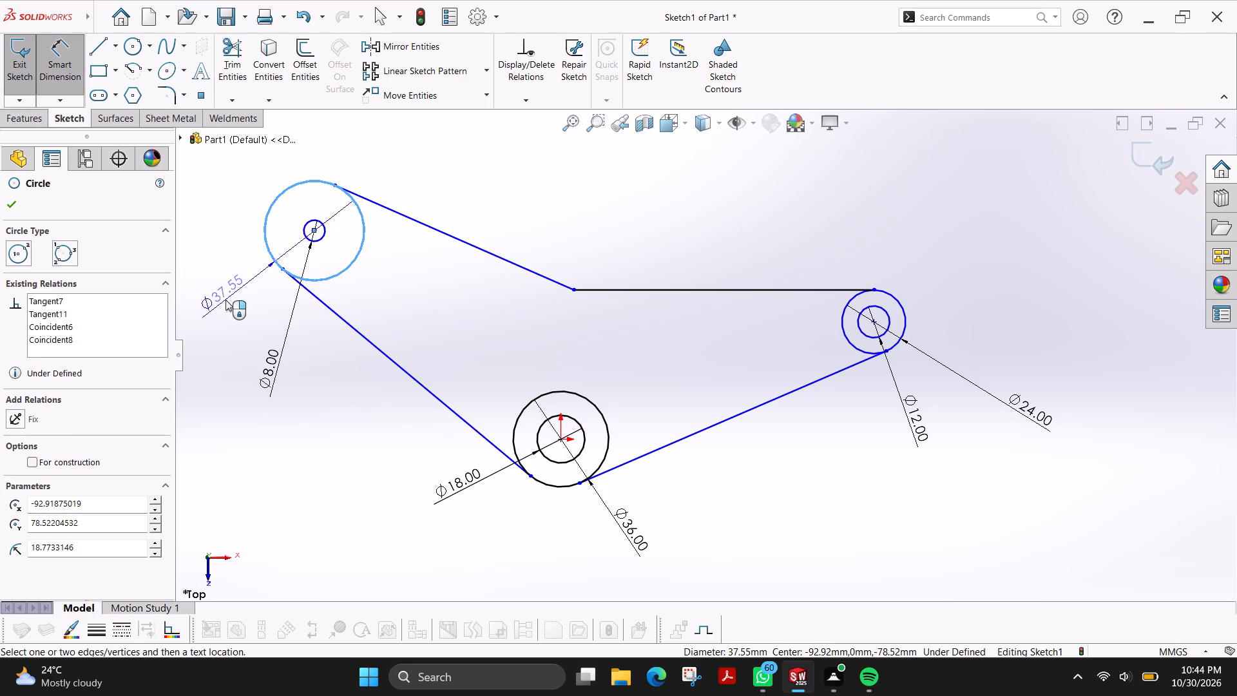
pyautogui.click(225, 300)
pyautogui.press('1')
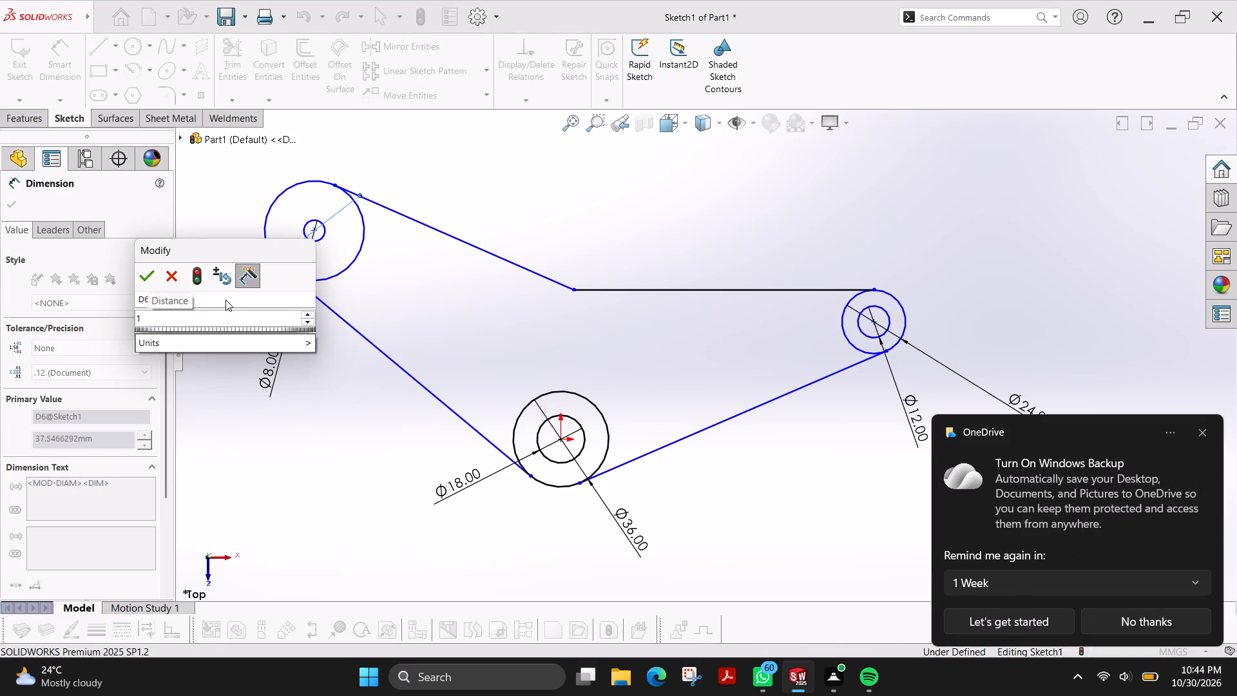
pyautogui.press('6')
pyautogui.press('Return')
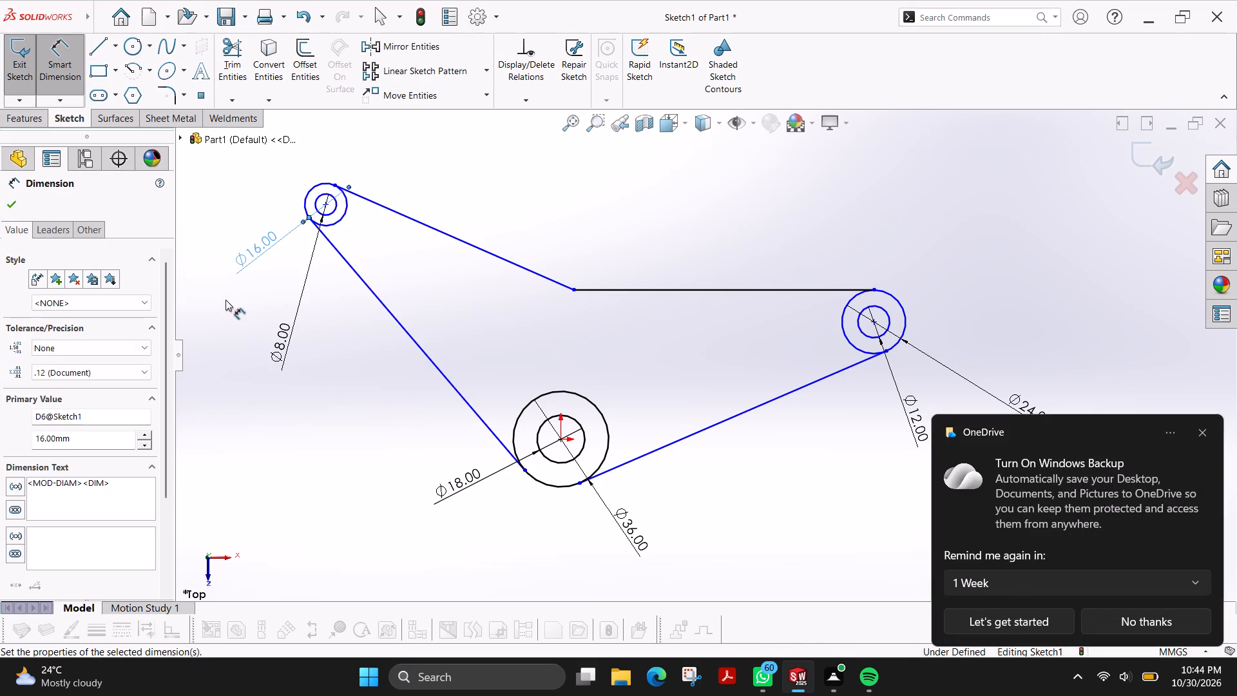
pyautogui.click(1202, 433)
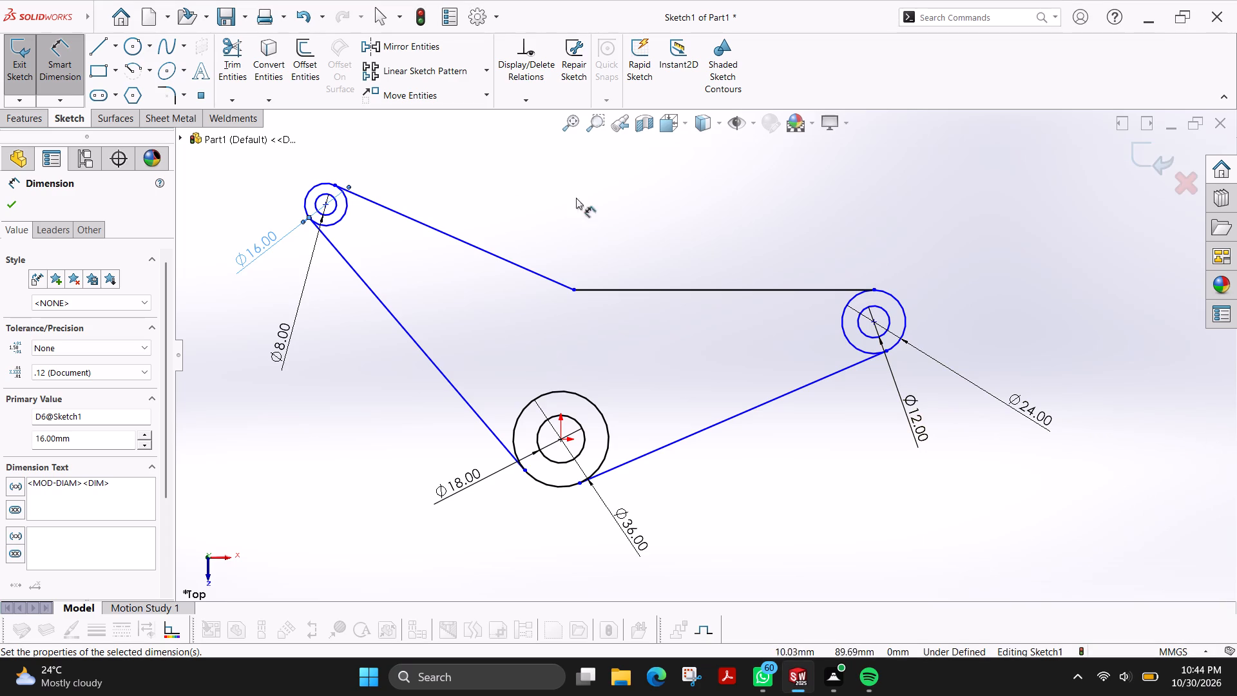
# Move the upper-left concentric circles closer to the origin, placing their shared centre at about X -64.8 mm, Y 71.7 mm.
pyautogui.click(408, 99)
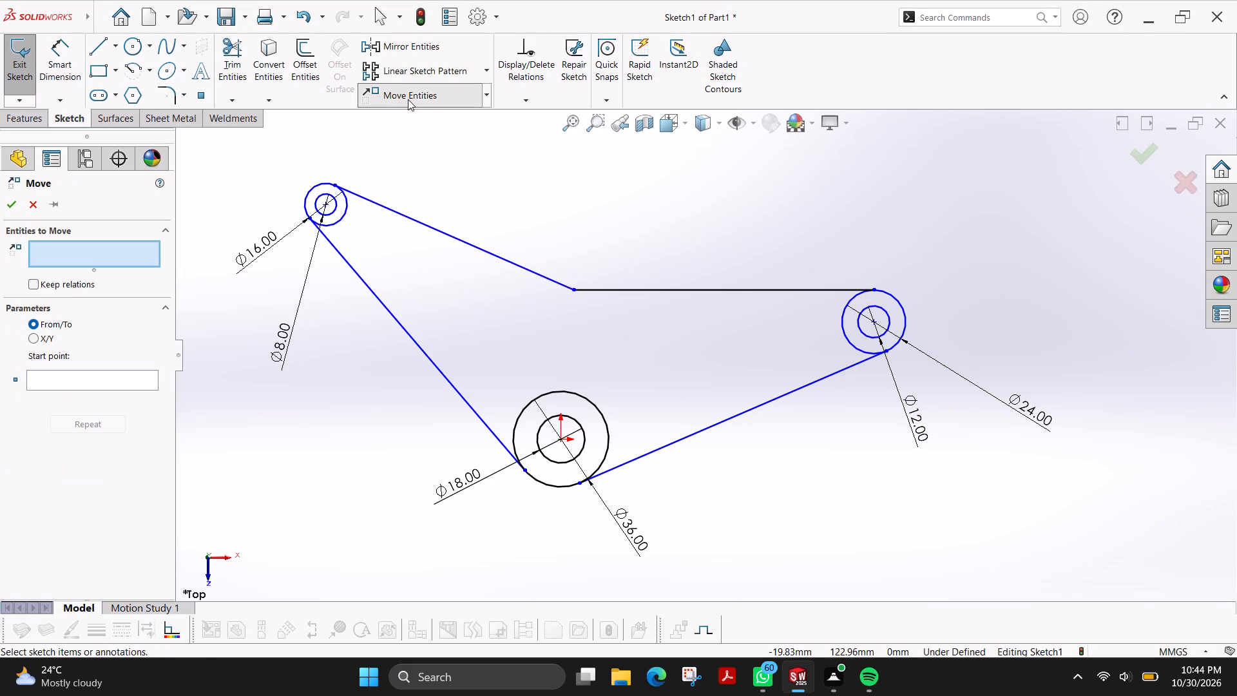
pyautogui.press('Escape')
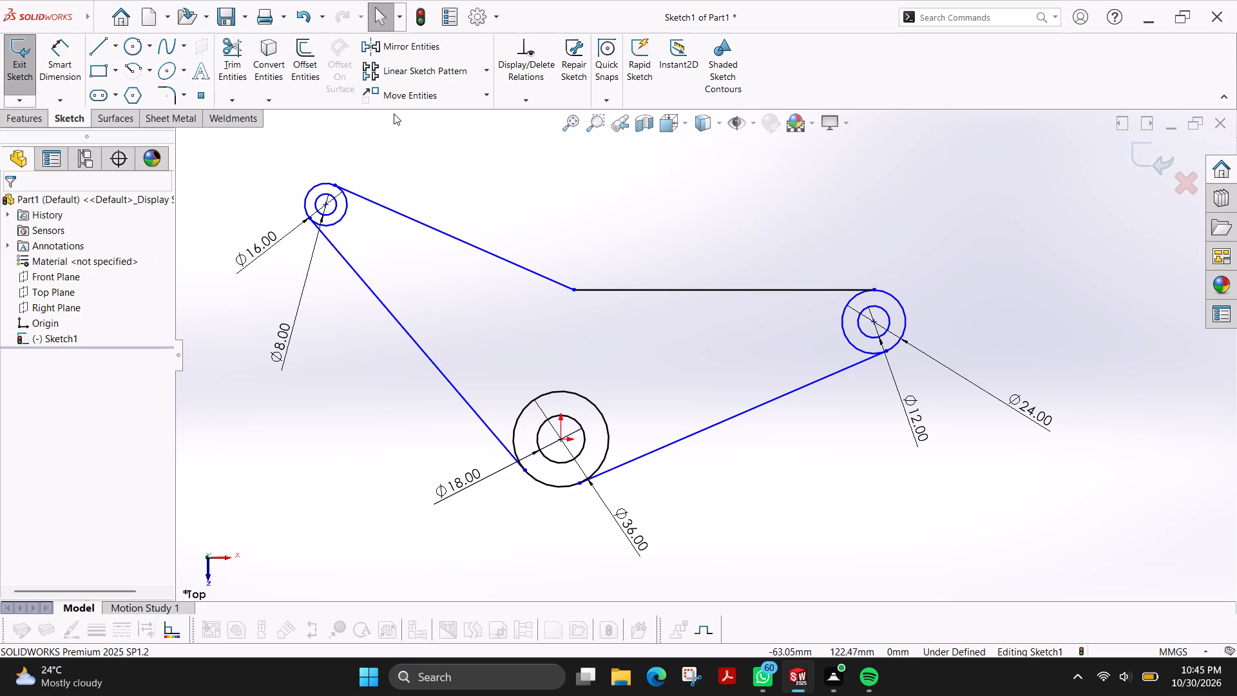
pyautogui.moveTo(325, 207); pyautogui.dragTo(341, 221)
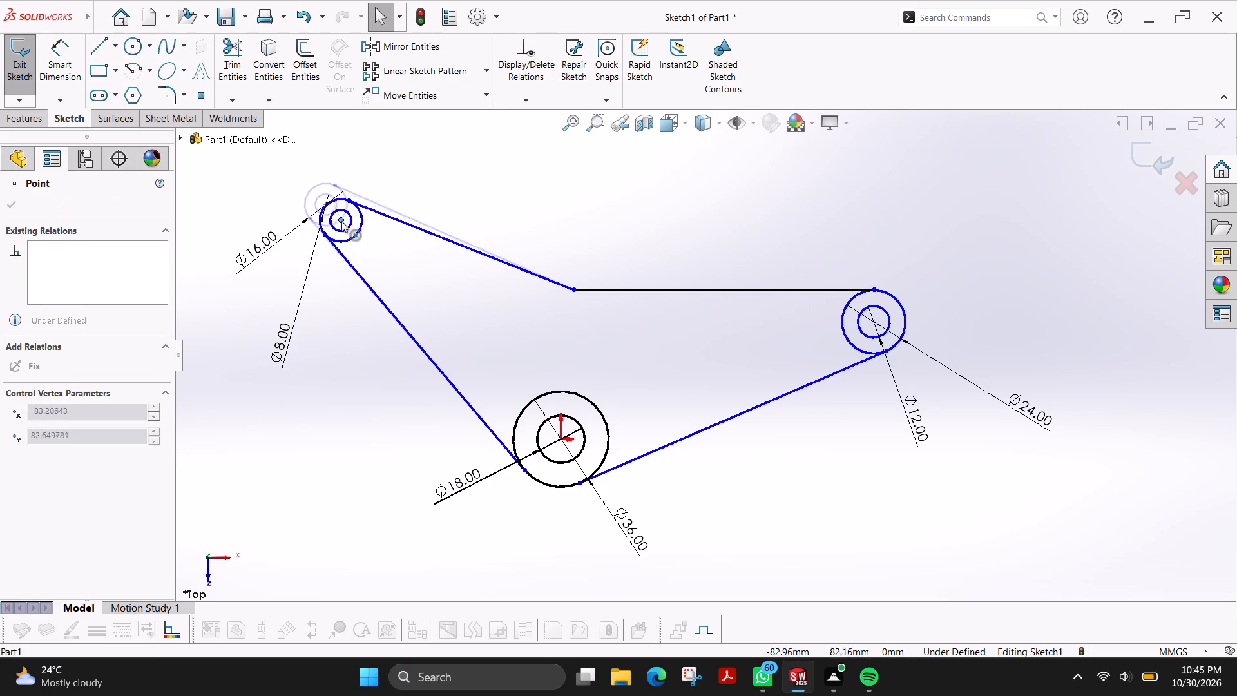
pyautogui.moveTo(341, 221); pyautogui.dragTo(368, 238)
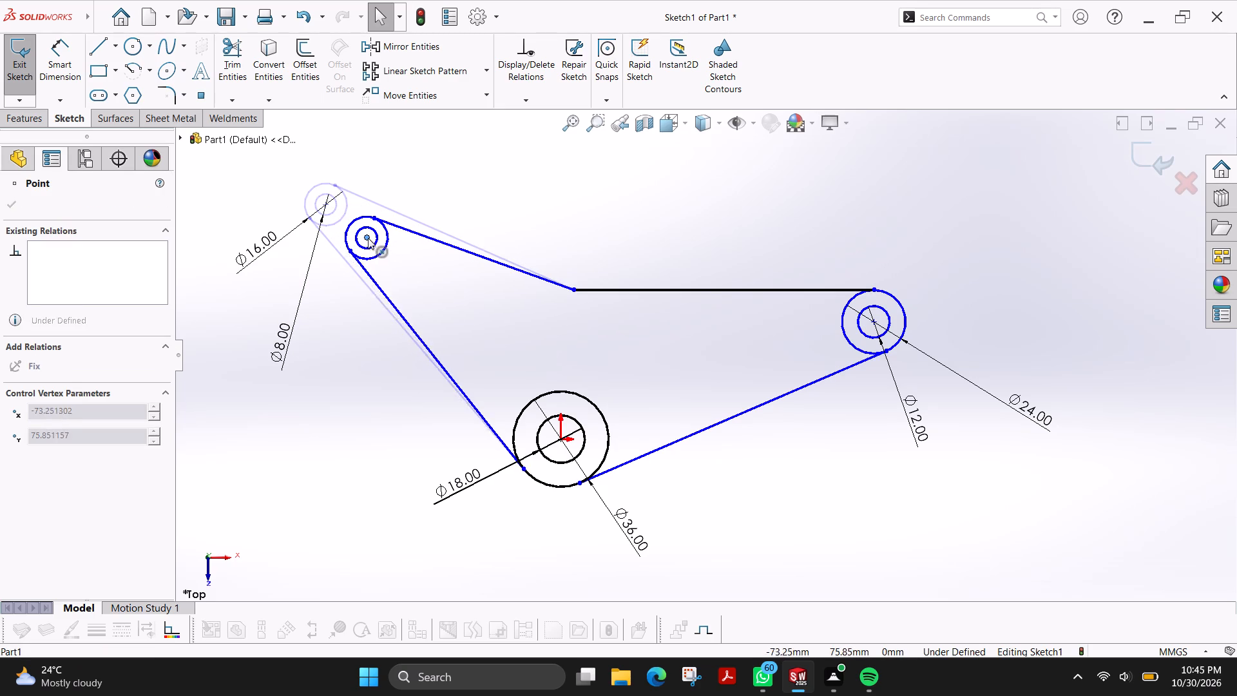
pyautogui.moveTo(368, 238); pyautogui.dragTo(388, 252)
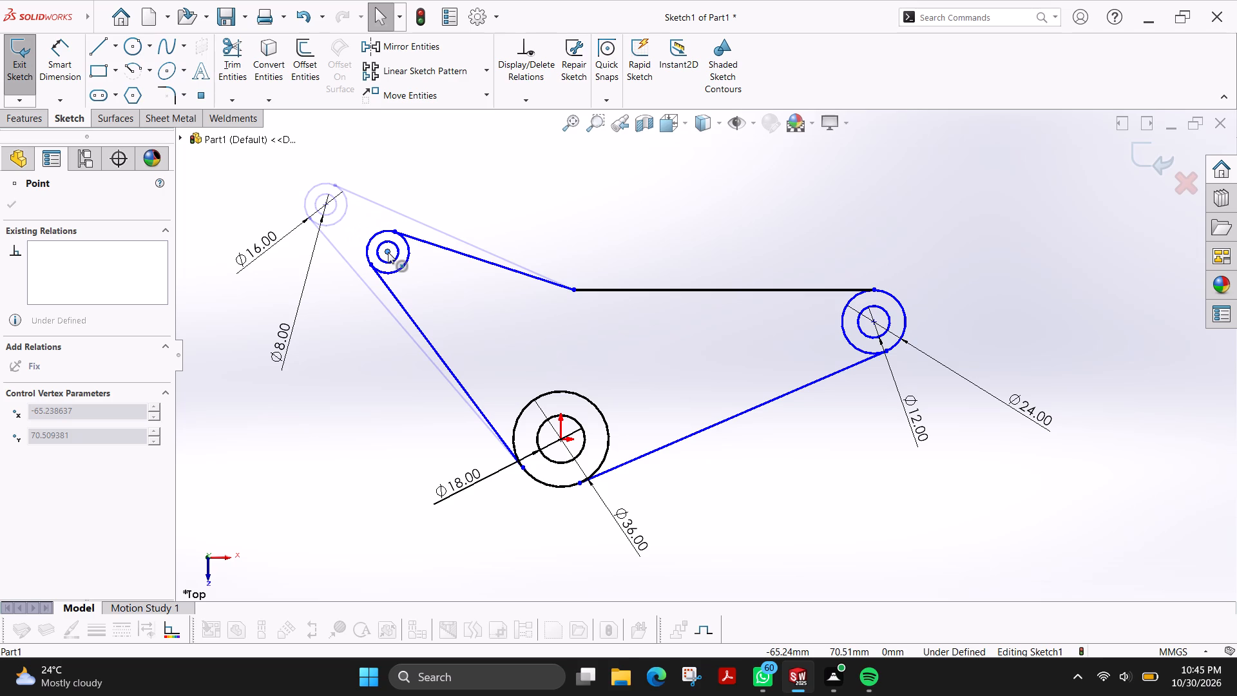
pyautogui.moveTo(388, 252); pyautogui.dragTo(391, 242)
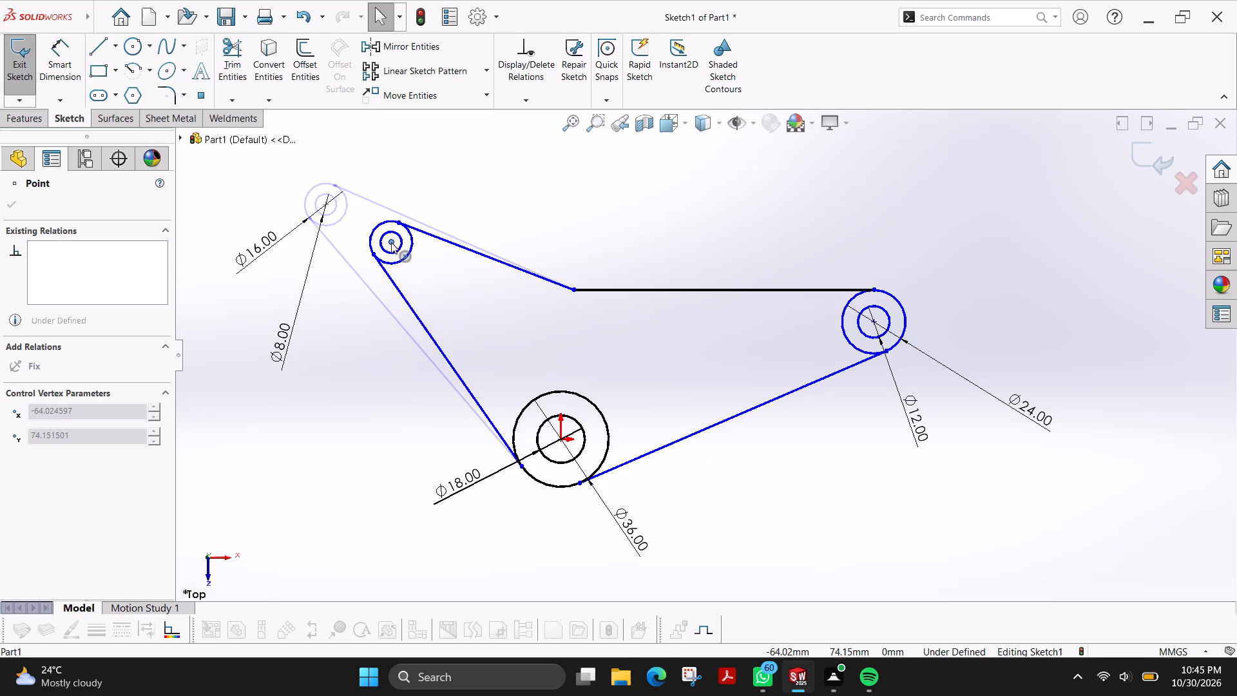
pyautogui.moveTo(391, 242); pyautogui.dragTo(389, 249)
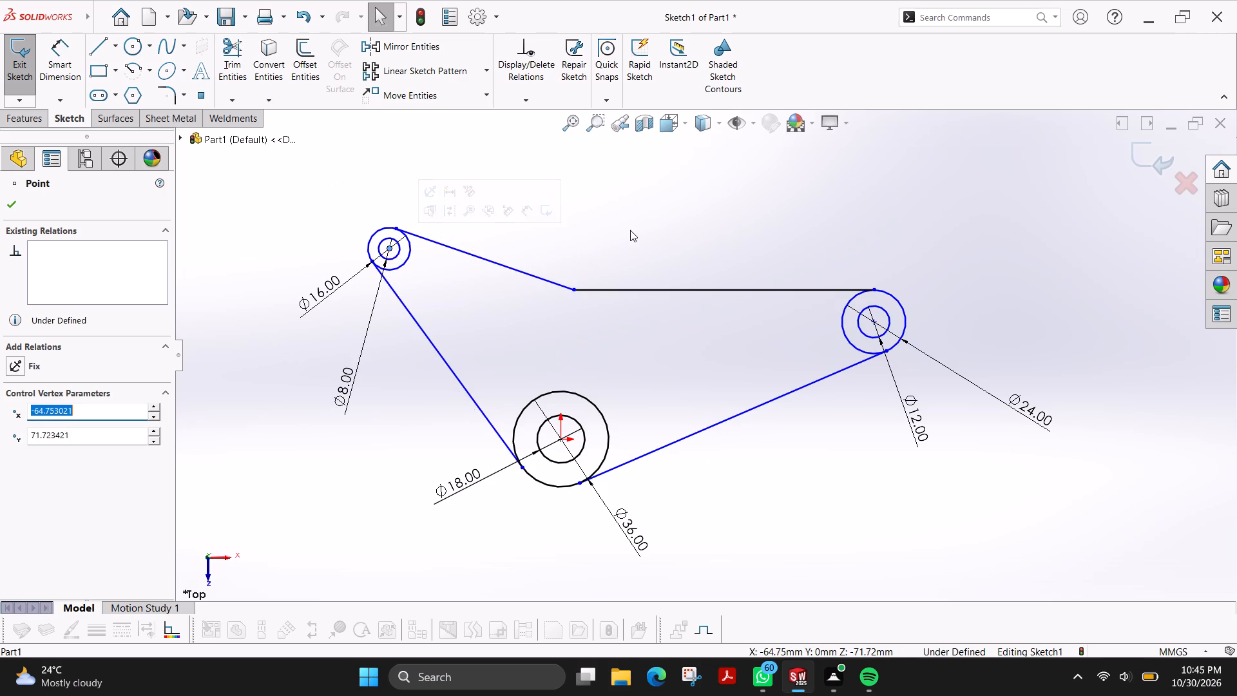
pyautogui.press('Escape')
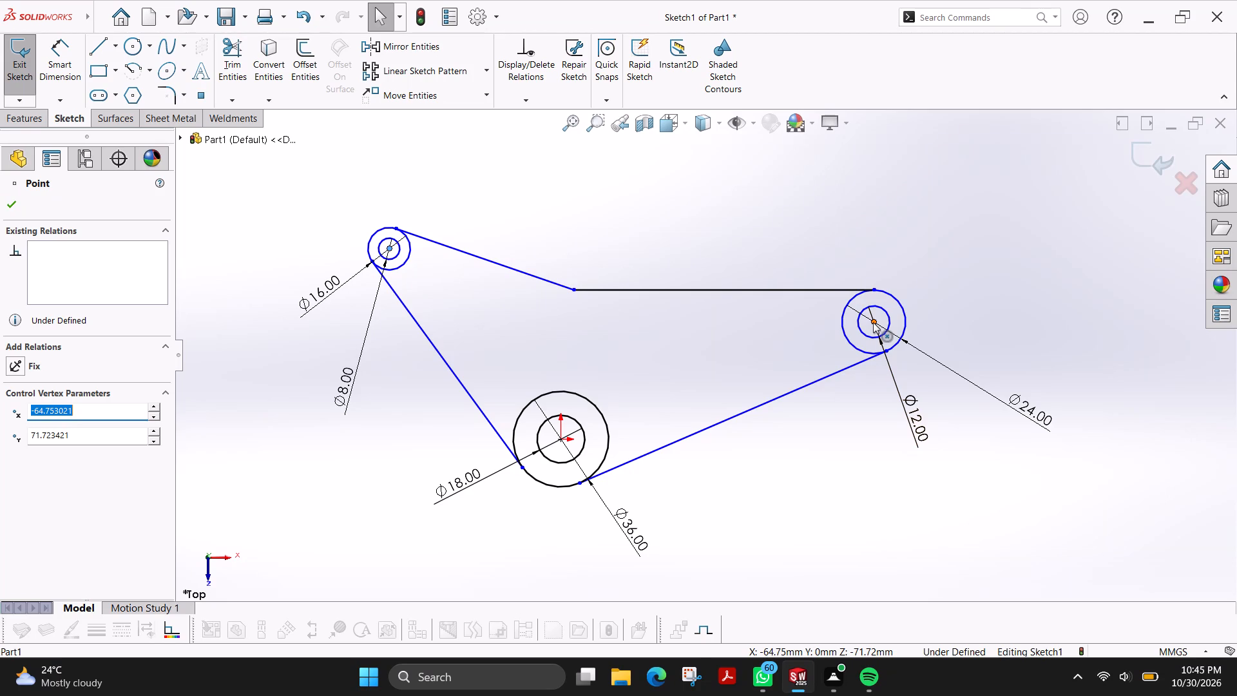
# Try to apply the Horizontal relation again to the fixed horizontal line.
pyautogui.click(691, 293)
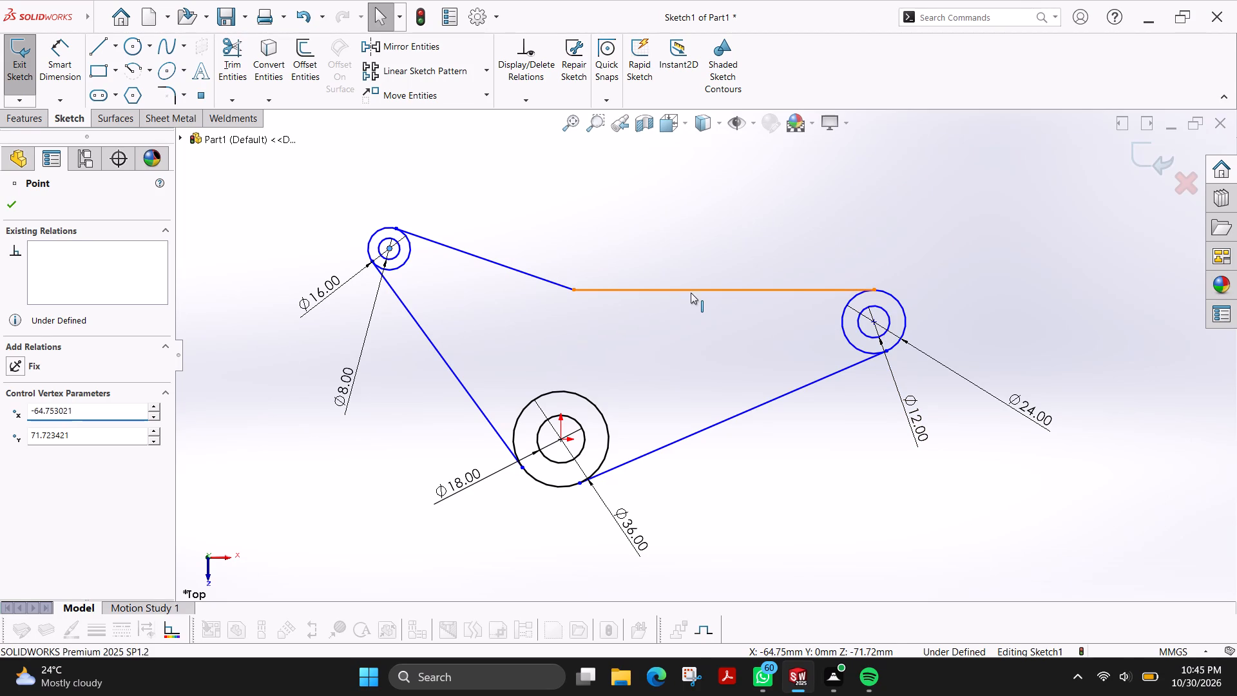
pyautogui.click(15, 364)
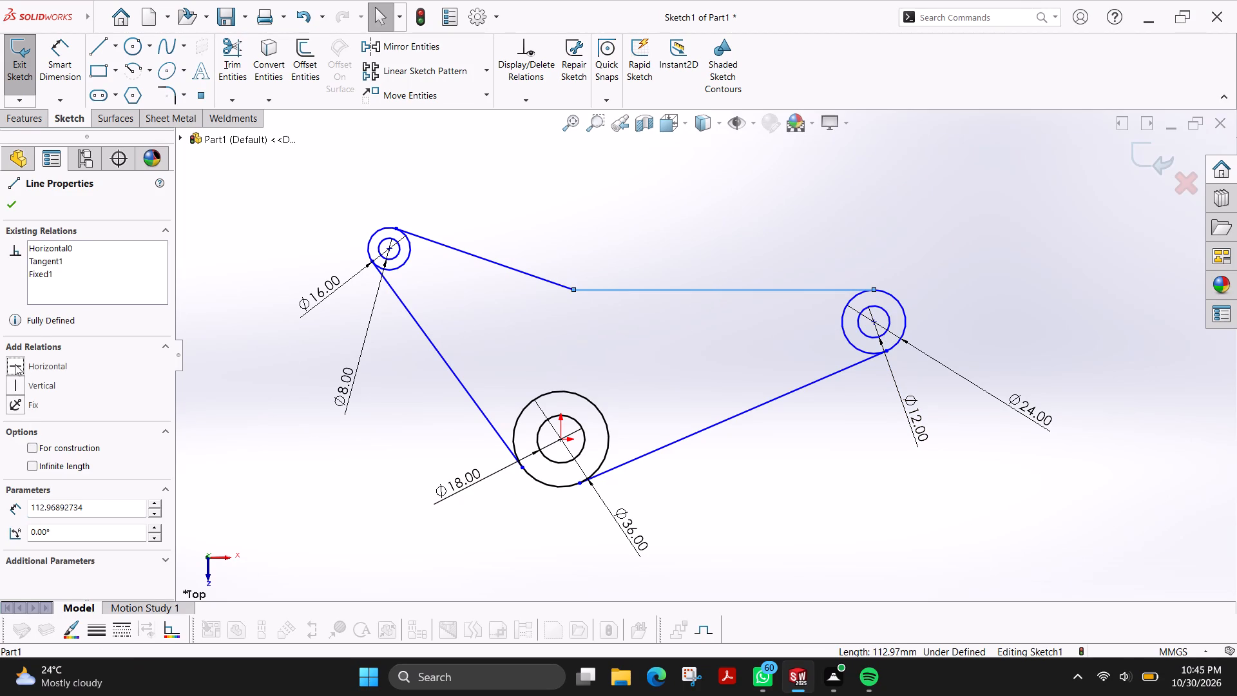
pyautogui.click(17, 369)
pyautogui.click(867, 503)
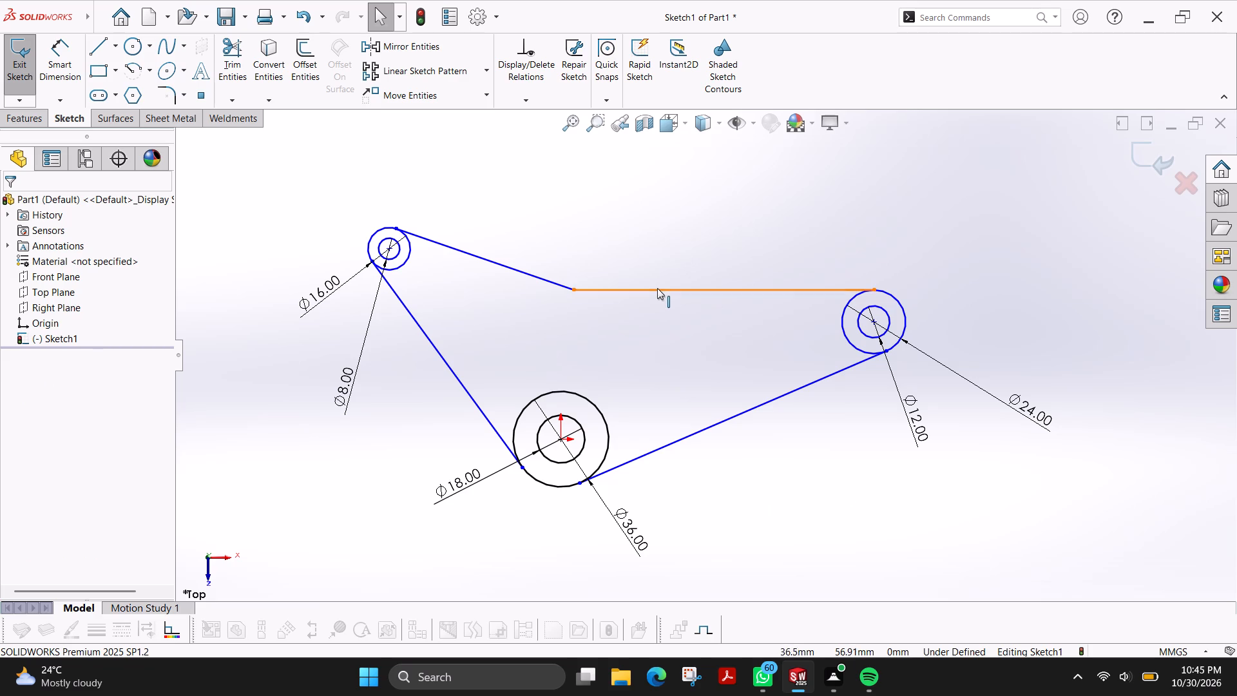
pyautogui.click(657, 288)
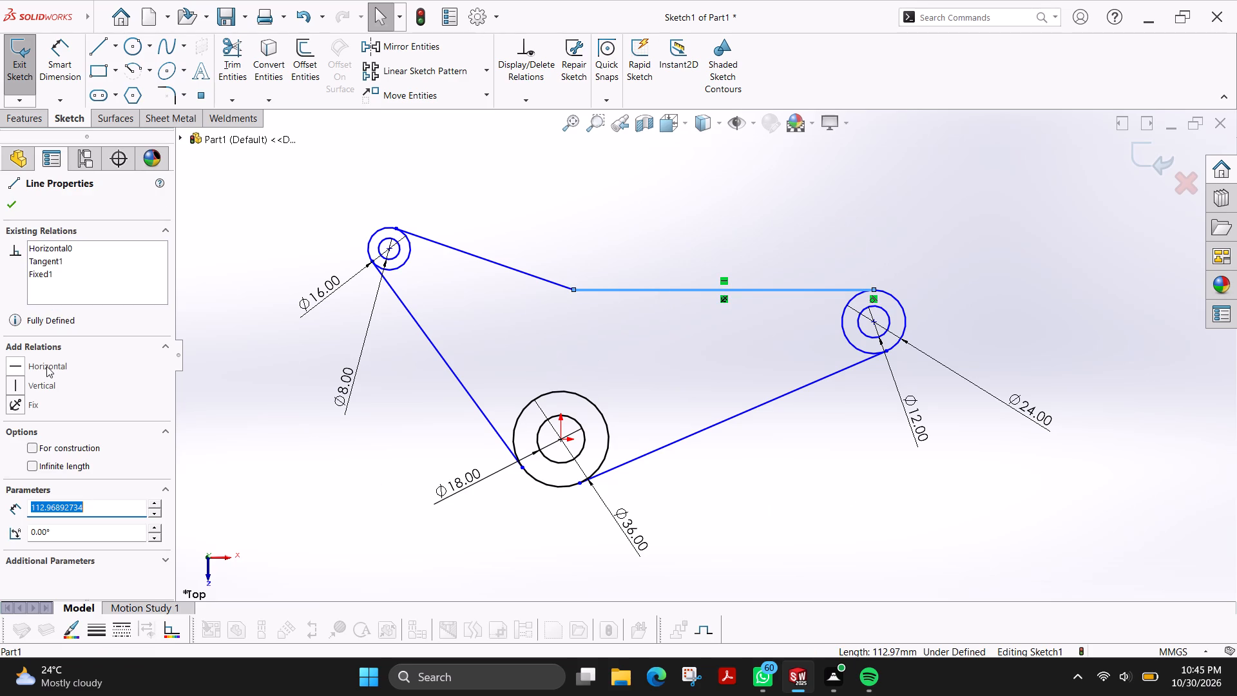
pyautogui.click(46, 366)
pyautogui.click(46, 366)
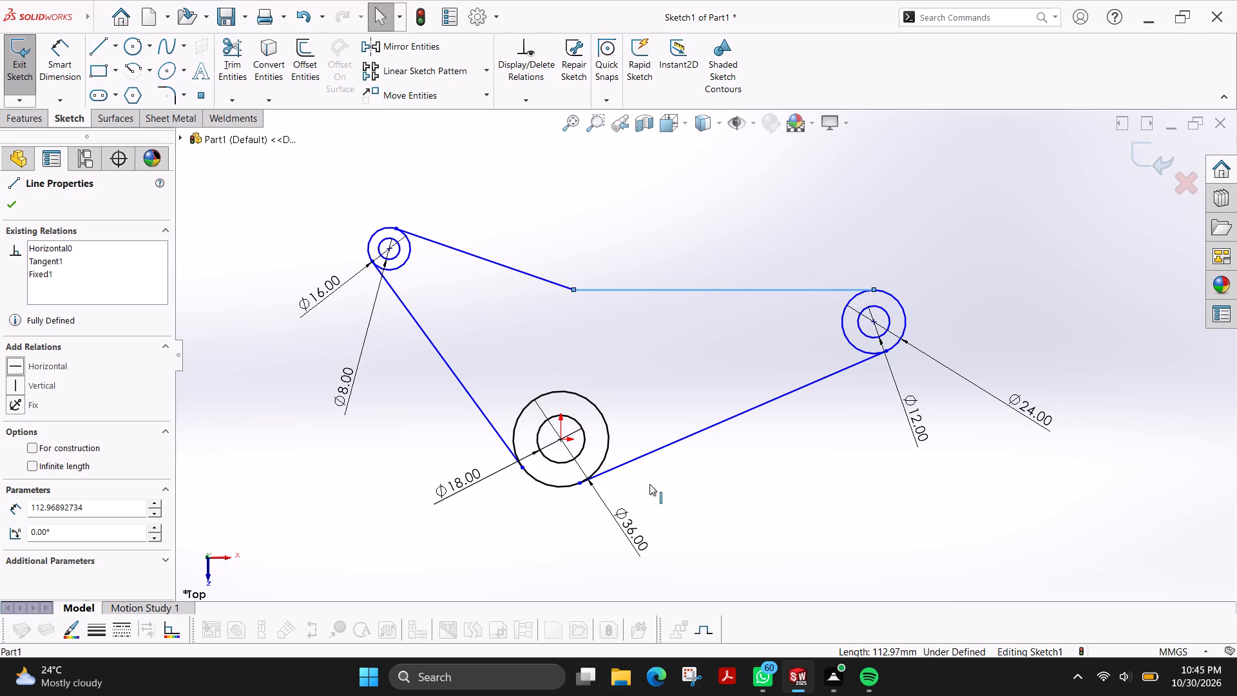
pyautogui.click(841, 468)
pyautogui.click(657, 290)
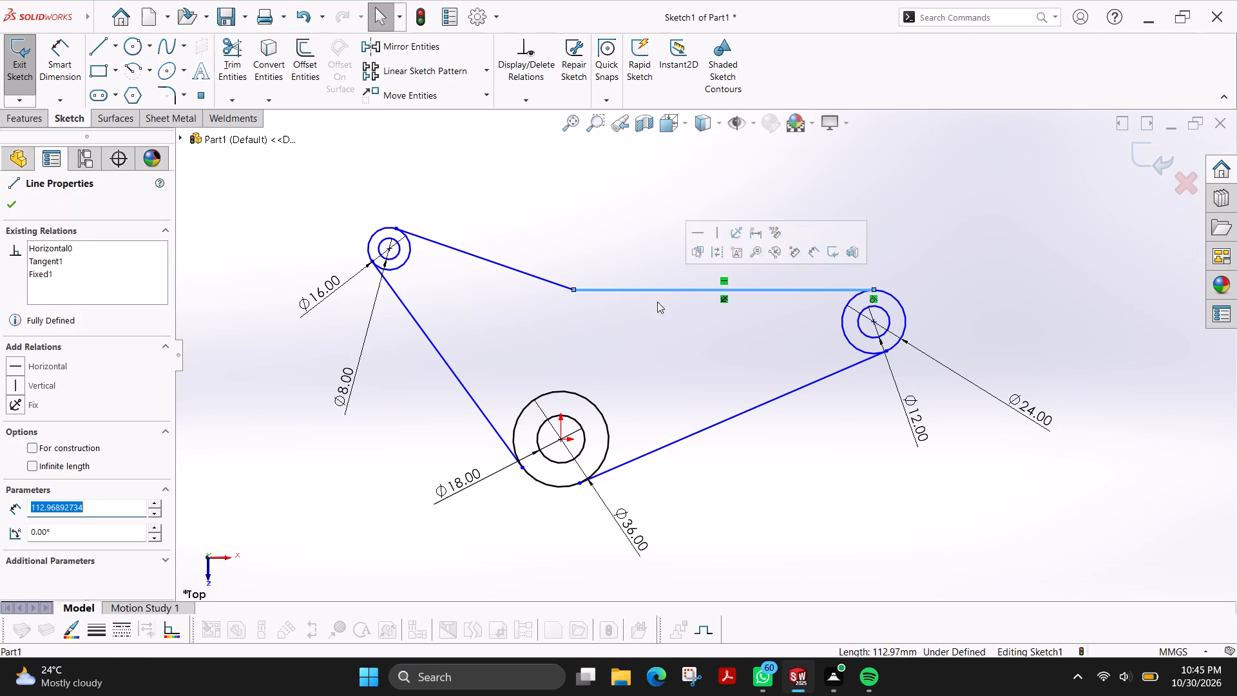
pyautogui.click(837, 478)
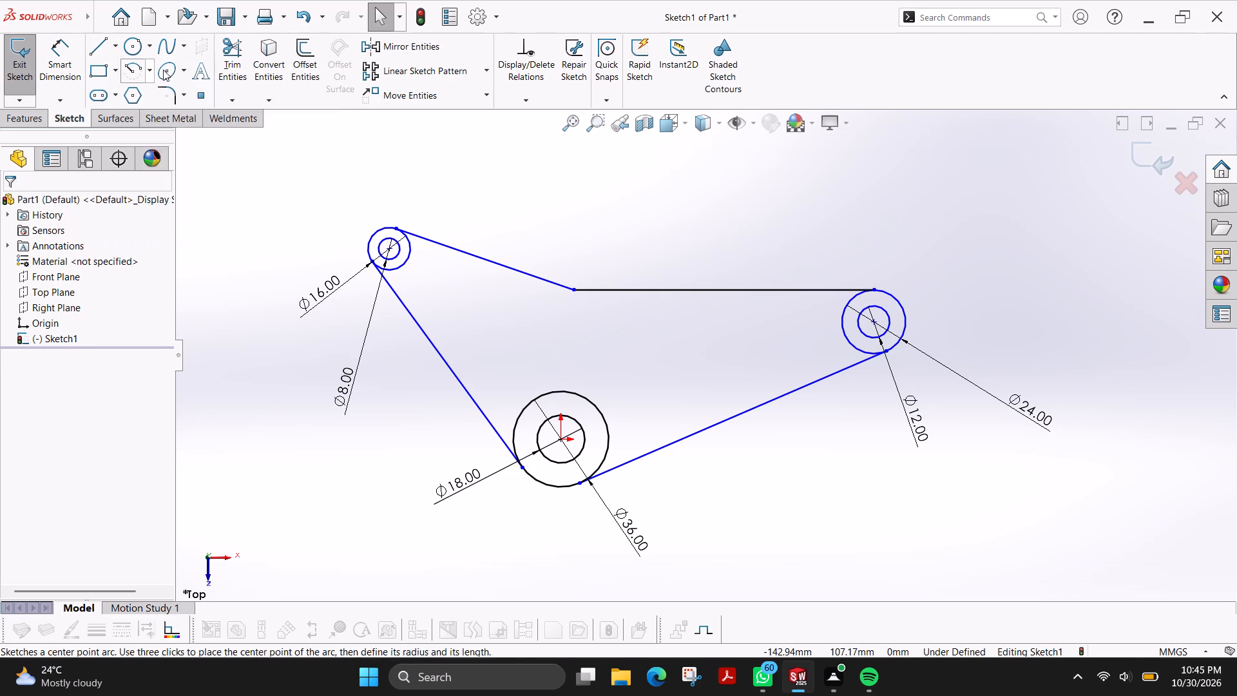
# Dimension the angle between the left tangent line and the fixed horizontal line at 54°.
pyautogui.click(52, 68)
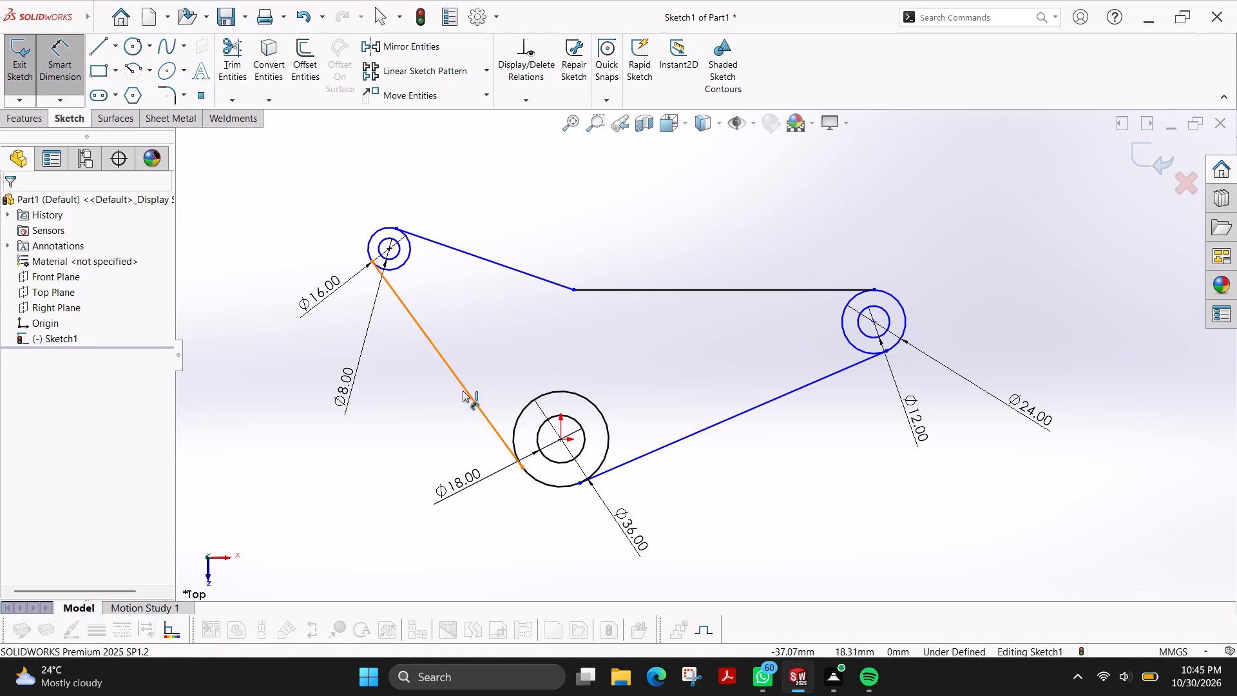
pyautogui.click(463, 391)
pyautogui.click(682, 292)
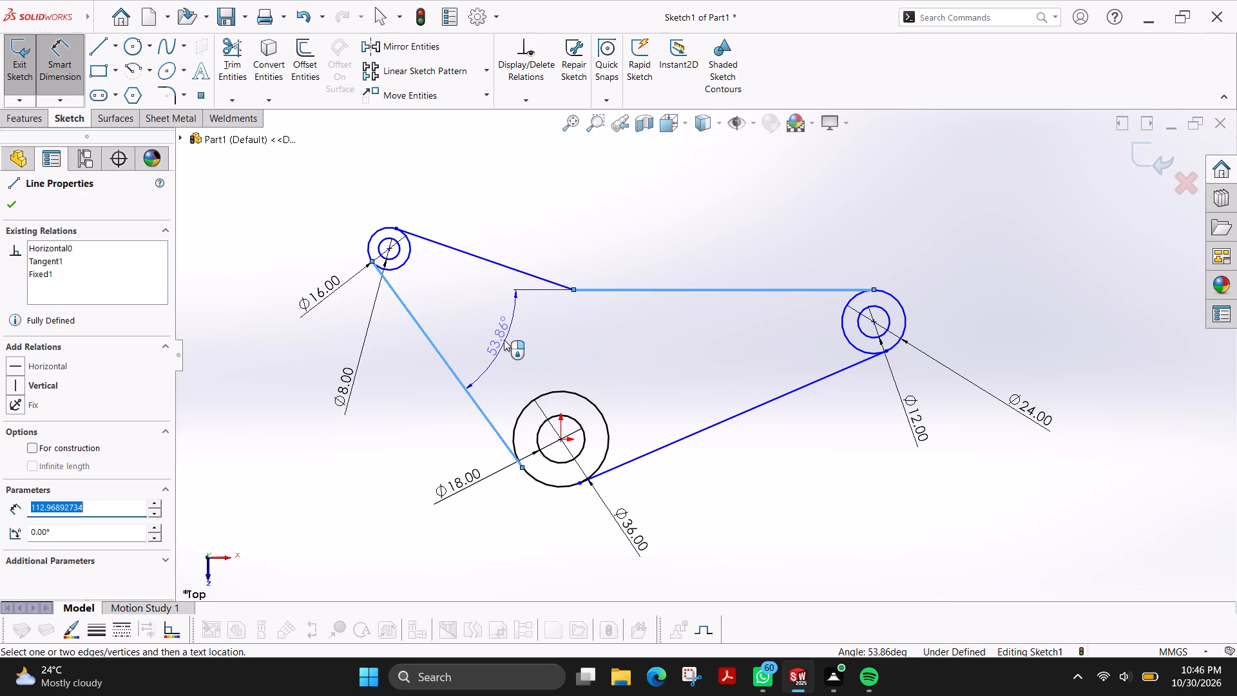
pyautogui.click(500, 341)
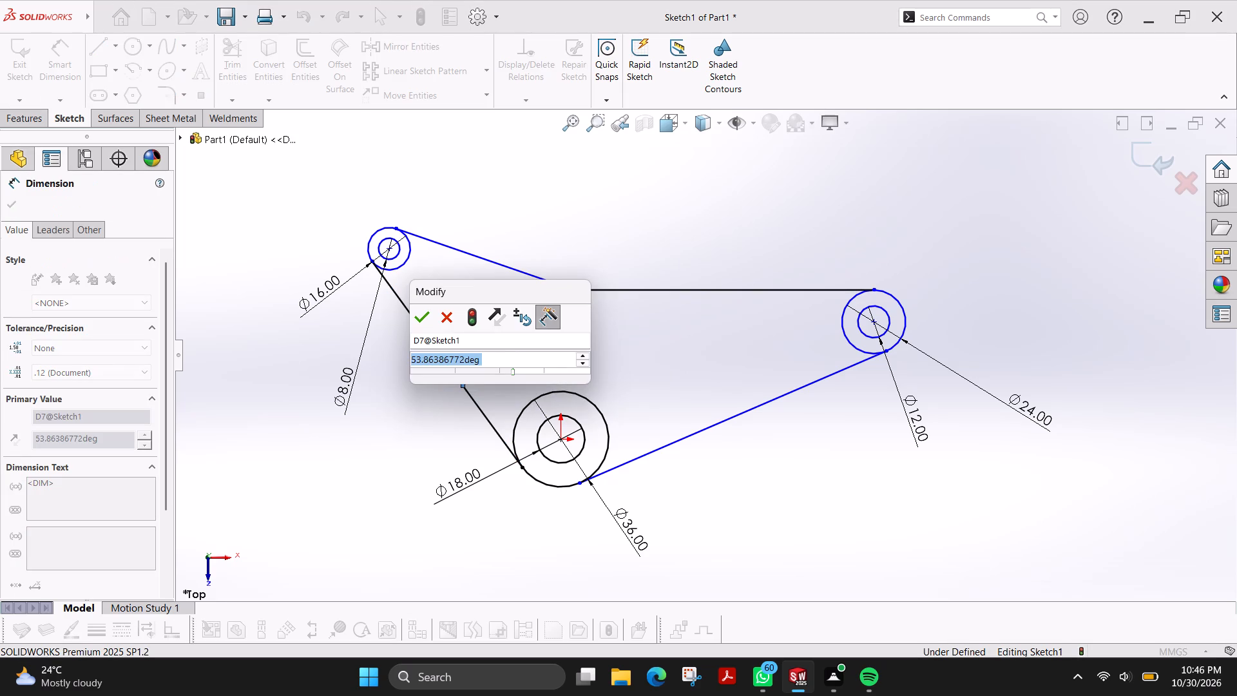
pyautogui.write('54')
pyautogui.press('Return')
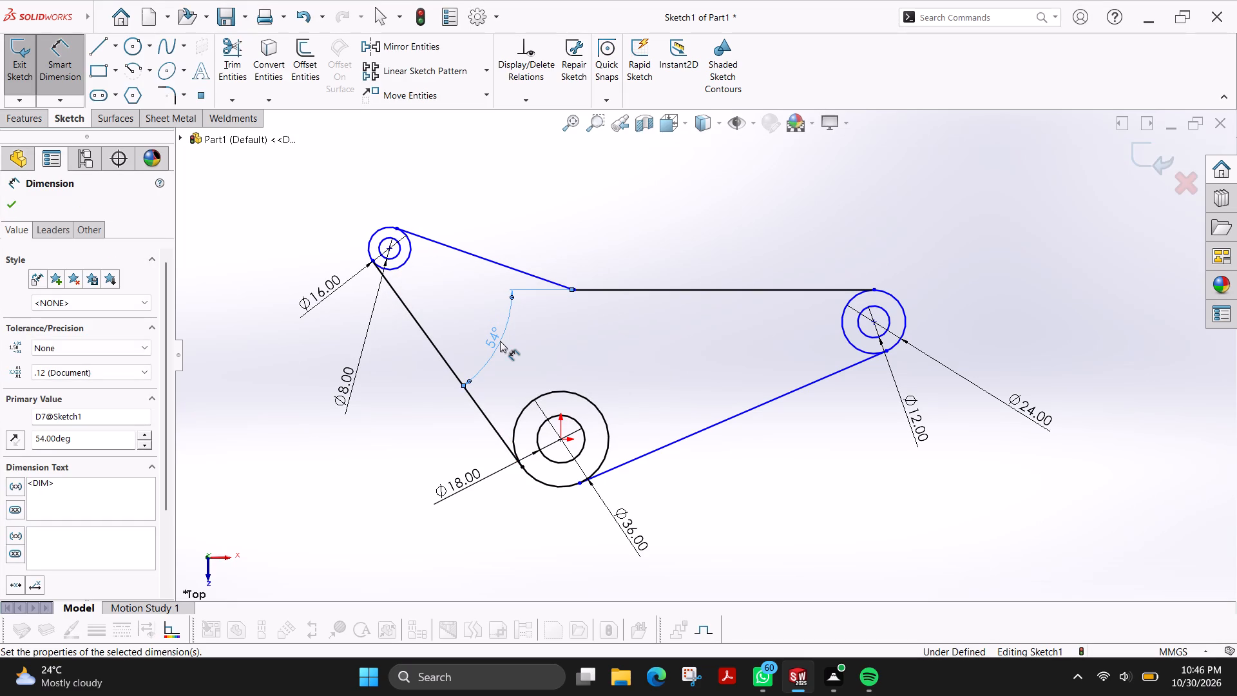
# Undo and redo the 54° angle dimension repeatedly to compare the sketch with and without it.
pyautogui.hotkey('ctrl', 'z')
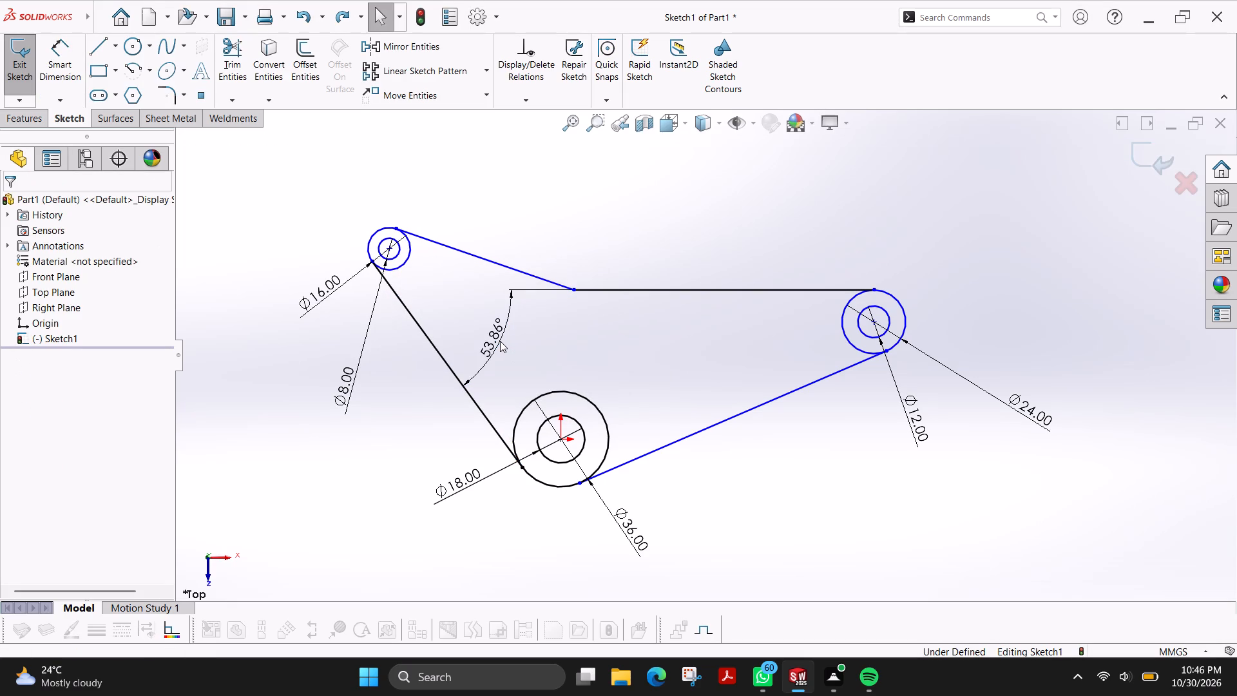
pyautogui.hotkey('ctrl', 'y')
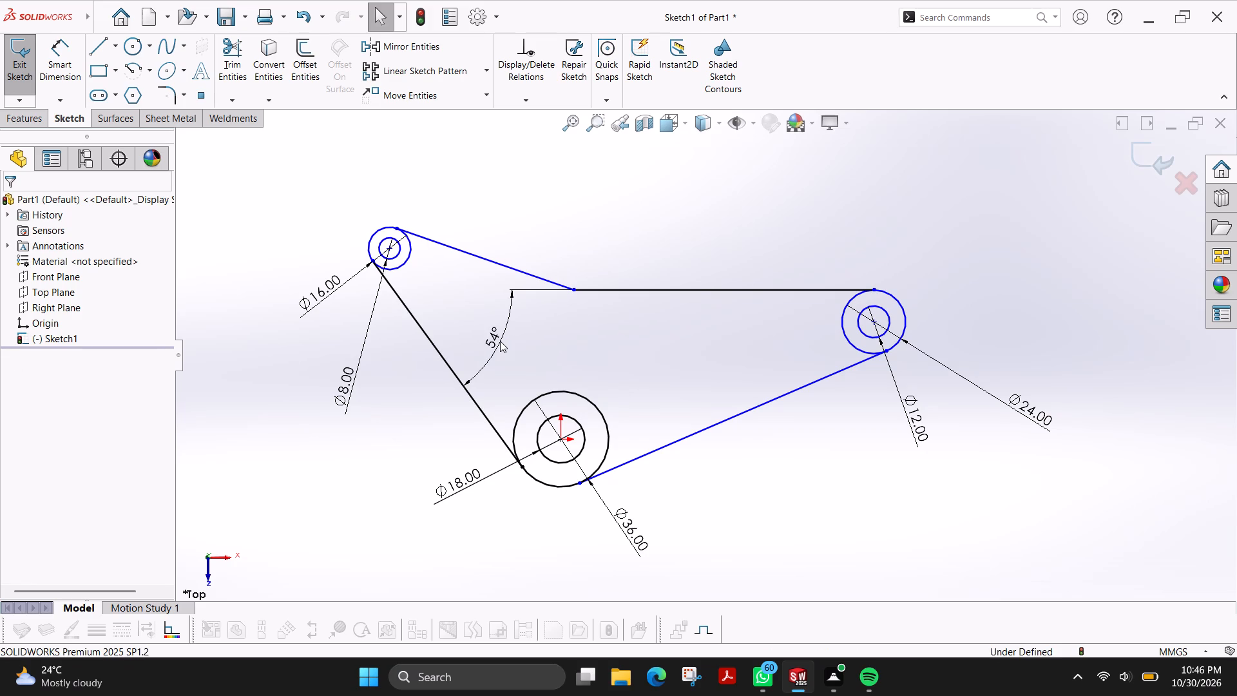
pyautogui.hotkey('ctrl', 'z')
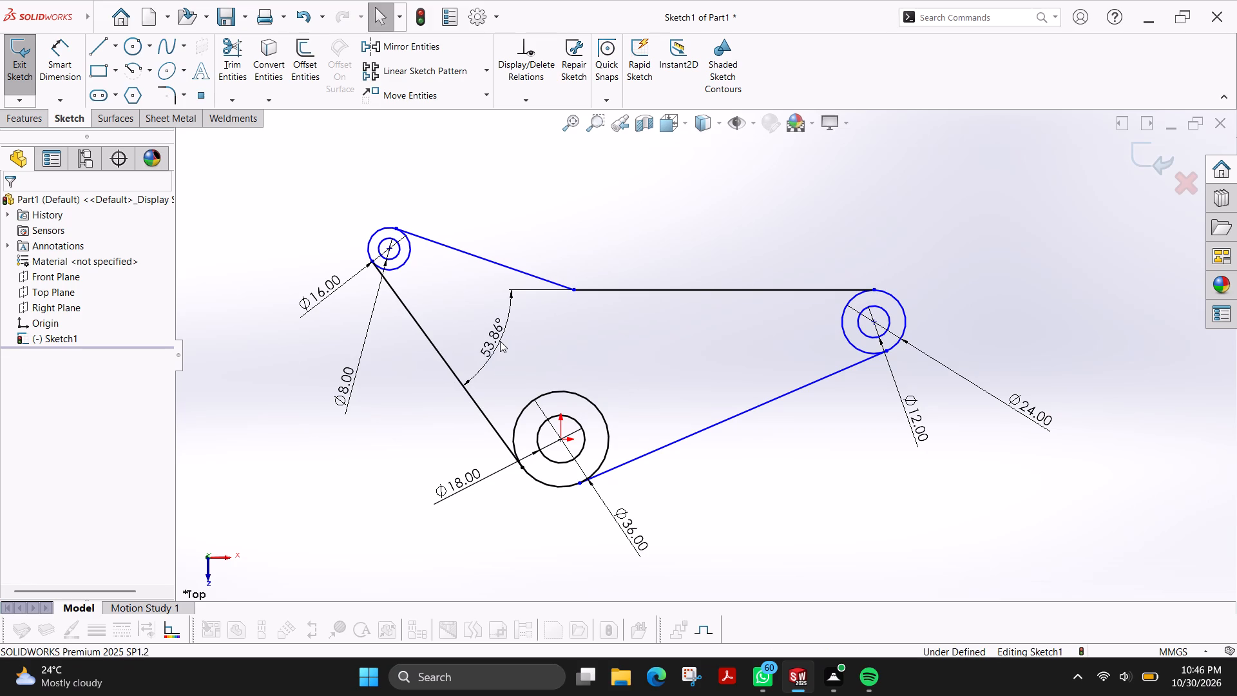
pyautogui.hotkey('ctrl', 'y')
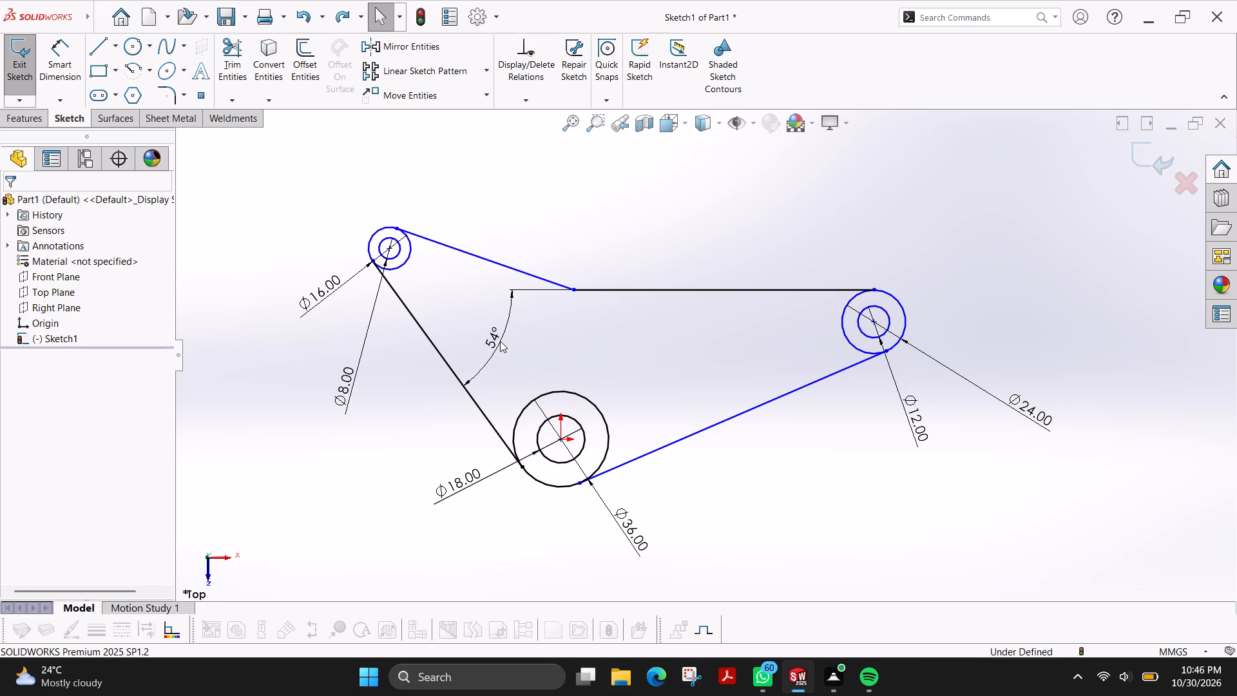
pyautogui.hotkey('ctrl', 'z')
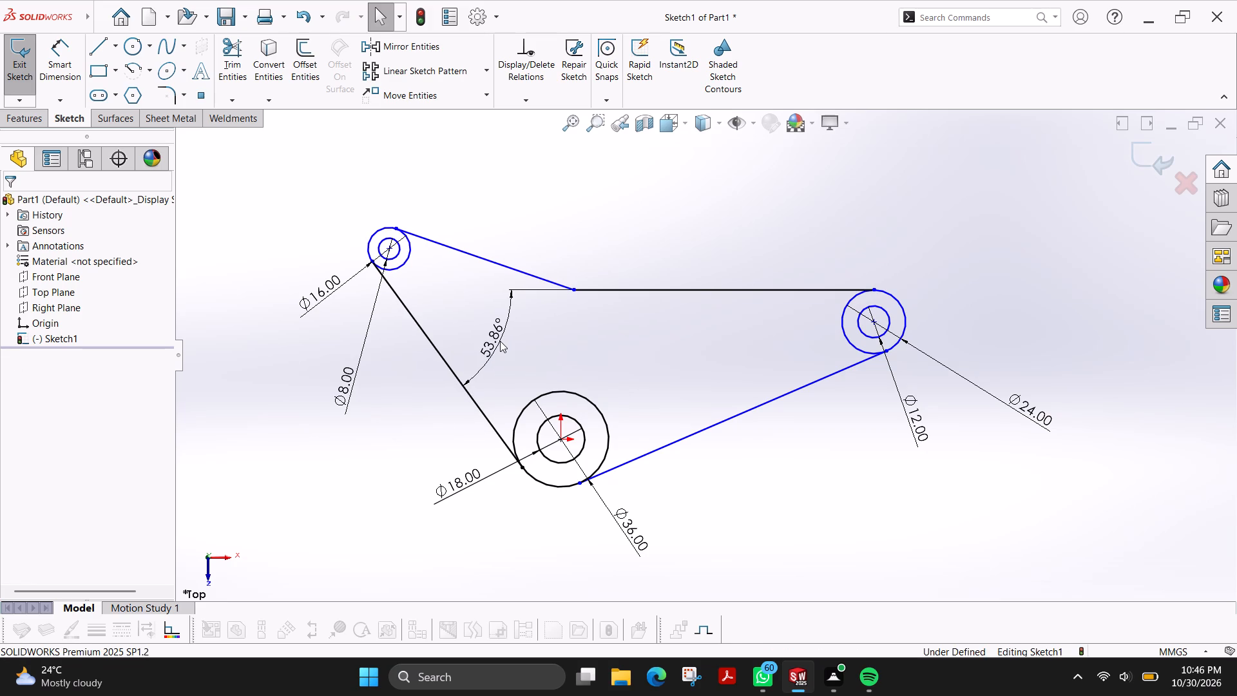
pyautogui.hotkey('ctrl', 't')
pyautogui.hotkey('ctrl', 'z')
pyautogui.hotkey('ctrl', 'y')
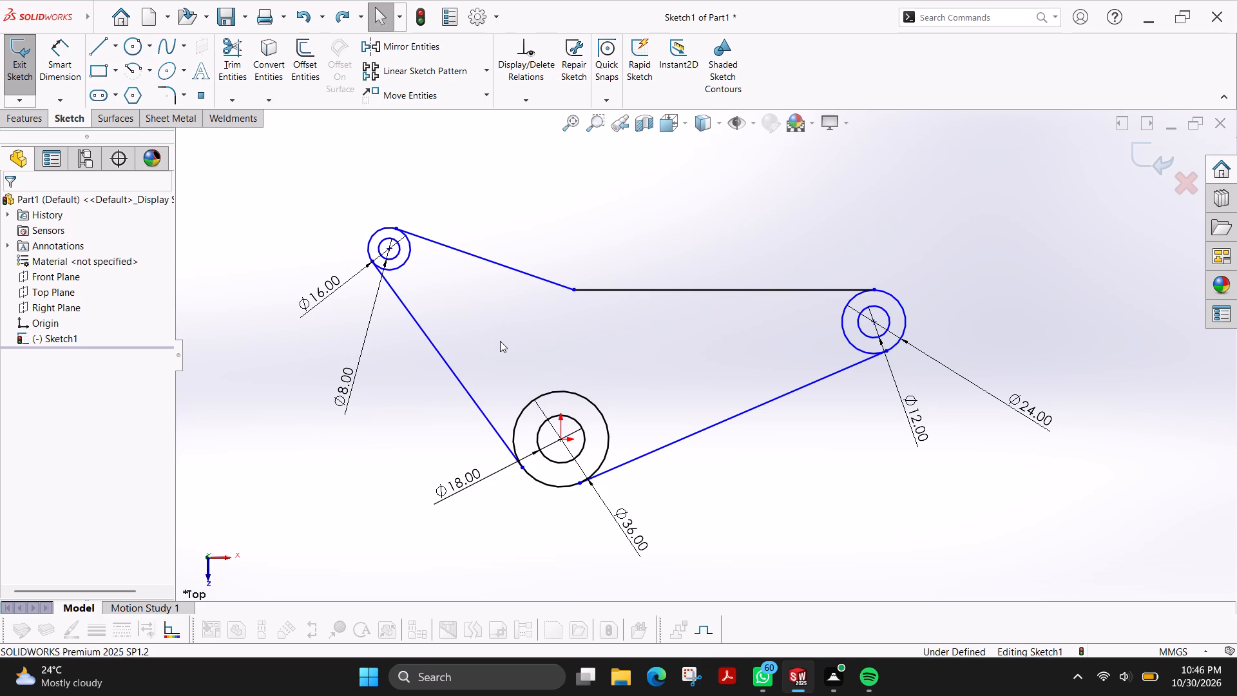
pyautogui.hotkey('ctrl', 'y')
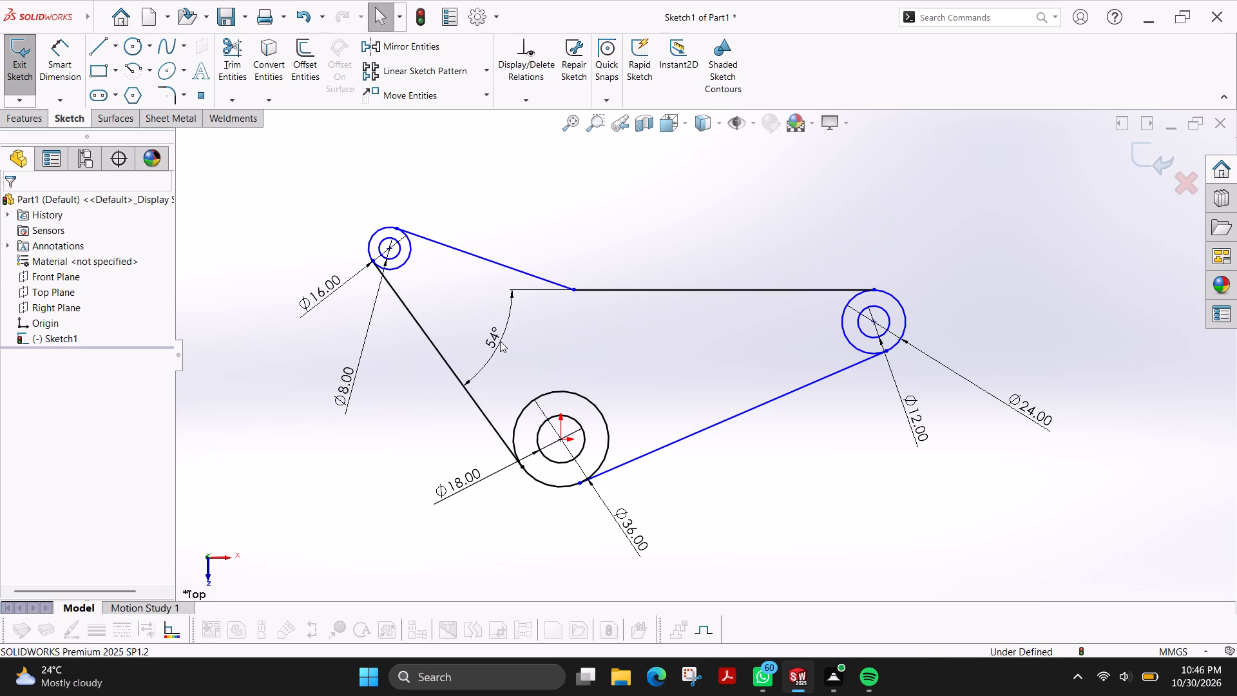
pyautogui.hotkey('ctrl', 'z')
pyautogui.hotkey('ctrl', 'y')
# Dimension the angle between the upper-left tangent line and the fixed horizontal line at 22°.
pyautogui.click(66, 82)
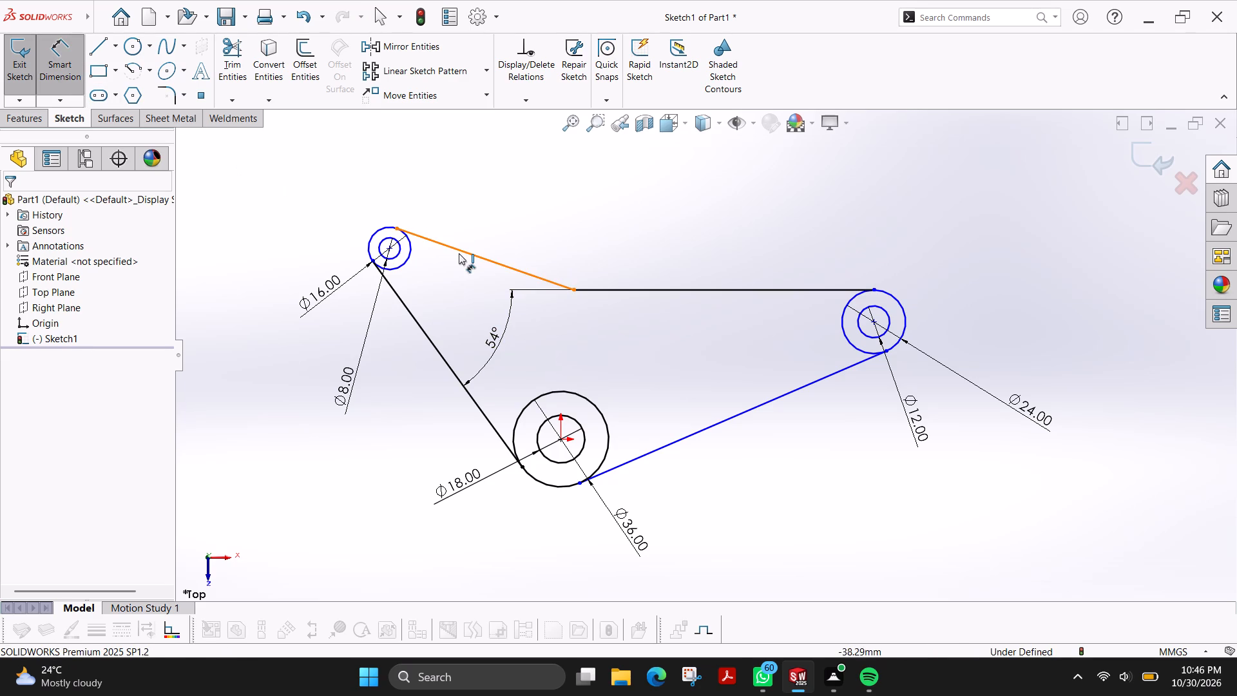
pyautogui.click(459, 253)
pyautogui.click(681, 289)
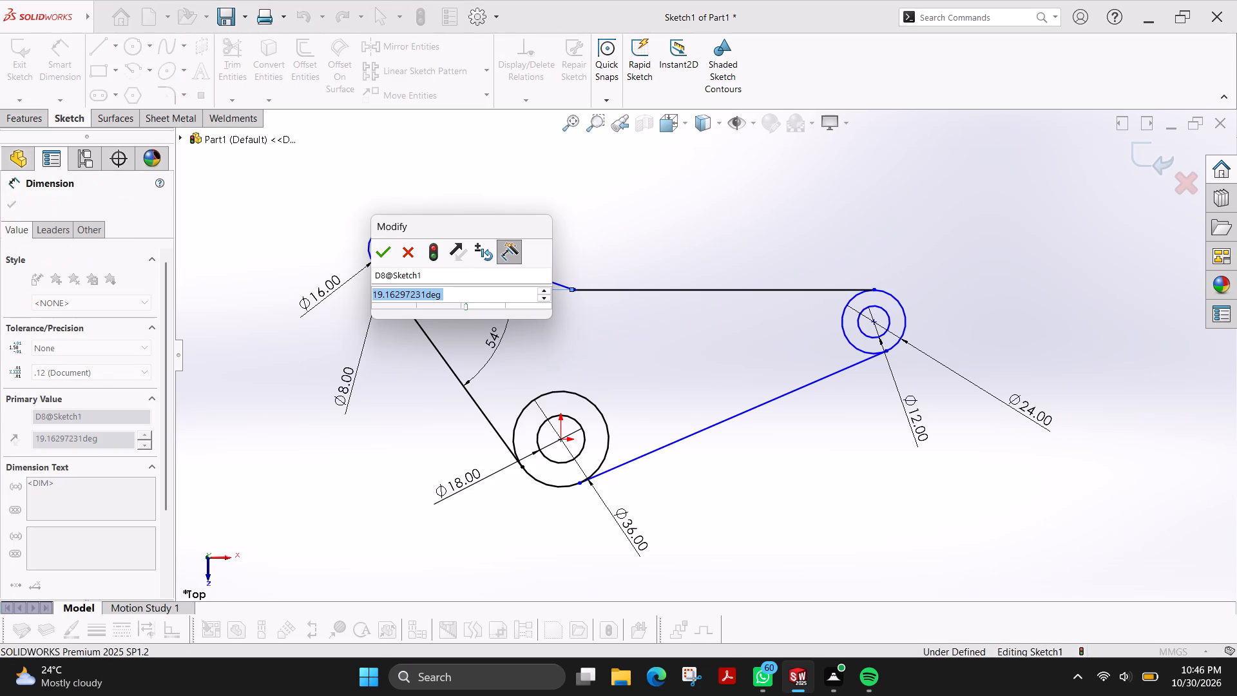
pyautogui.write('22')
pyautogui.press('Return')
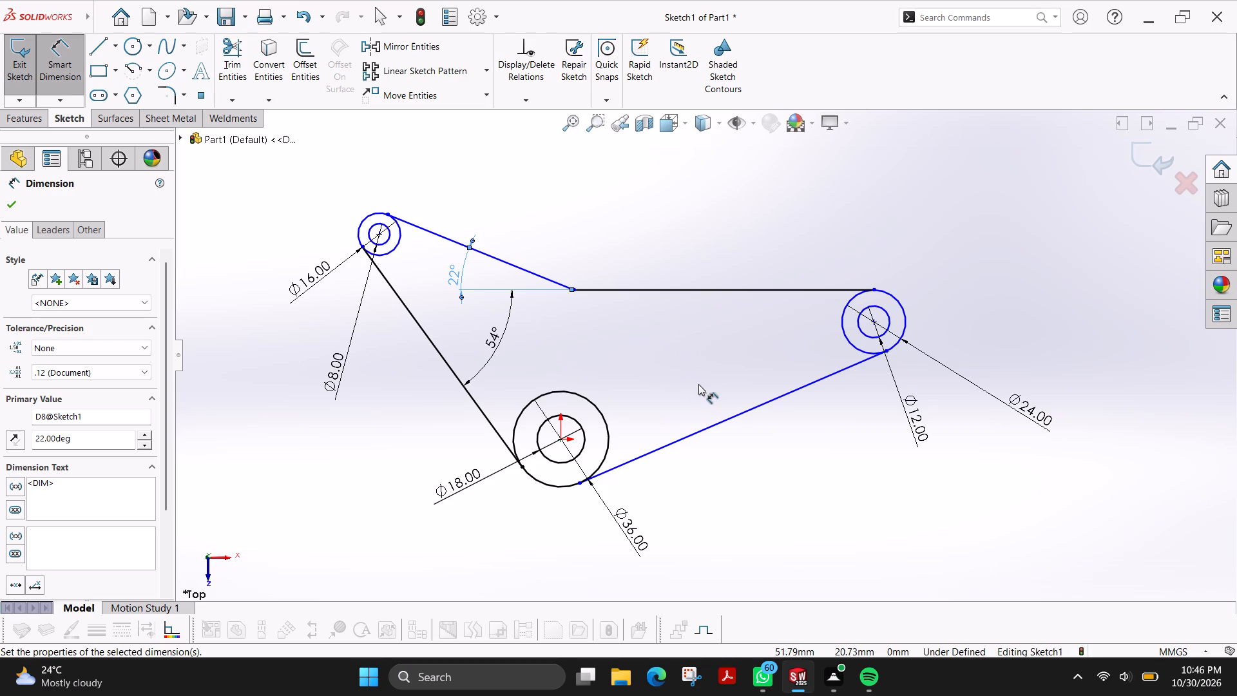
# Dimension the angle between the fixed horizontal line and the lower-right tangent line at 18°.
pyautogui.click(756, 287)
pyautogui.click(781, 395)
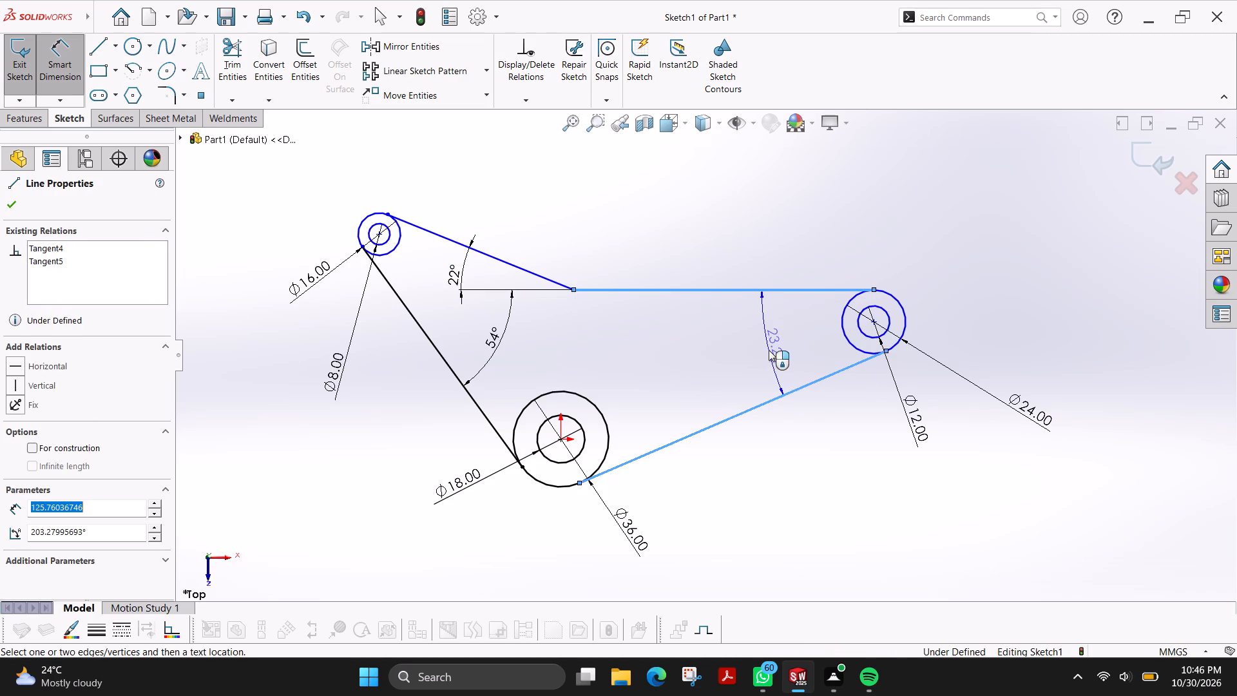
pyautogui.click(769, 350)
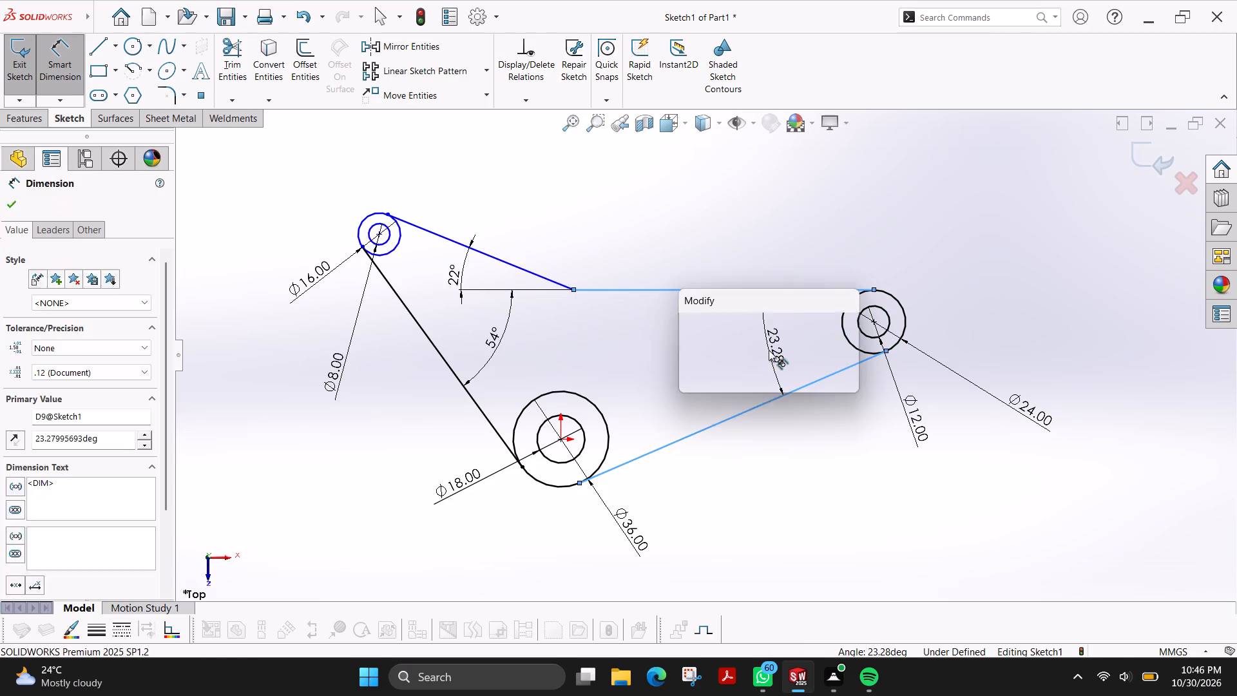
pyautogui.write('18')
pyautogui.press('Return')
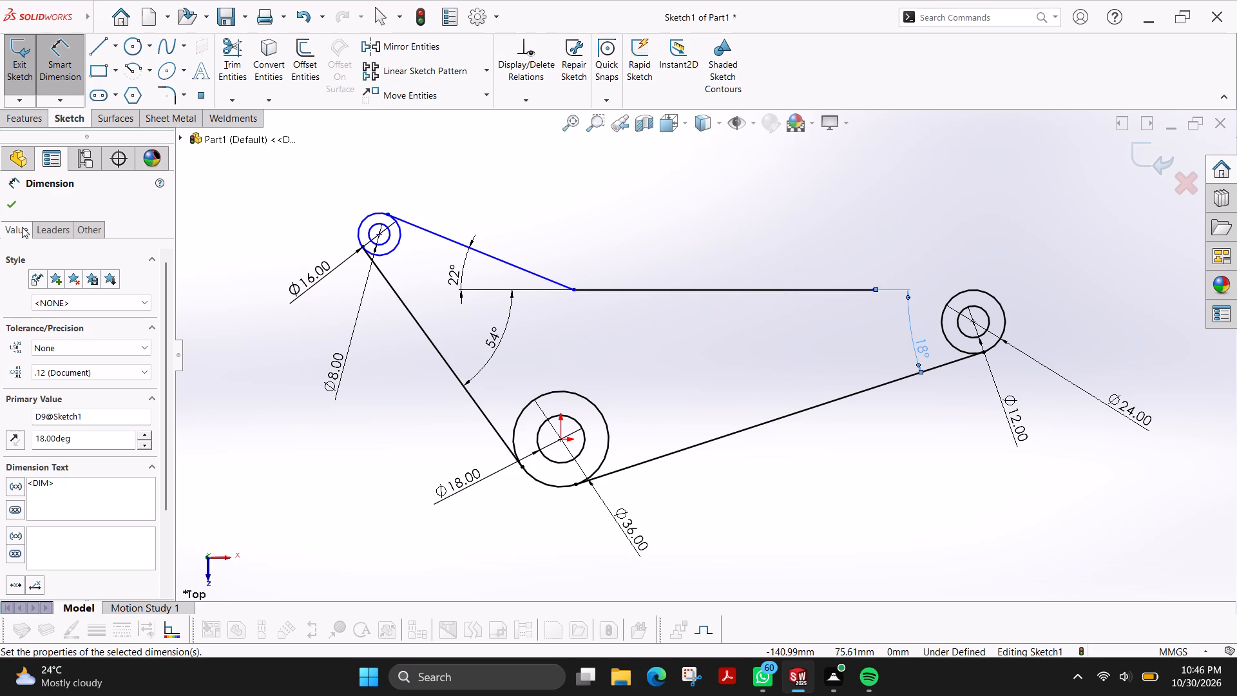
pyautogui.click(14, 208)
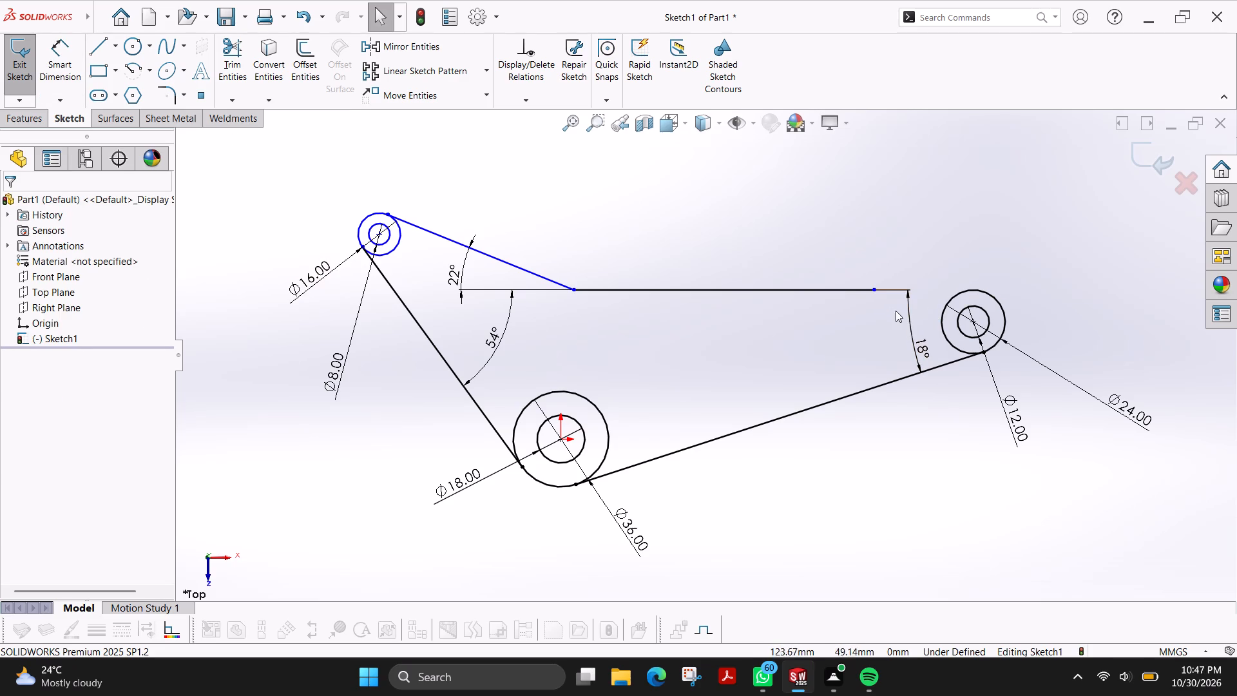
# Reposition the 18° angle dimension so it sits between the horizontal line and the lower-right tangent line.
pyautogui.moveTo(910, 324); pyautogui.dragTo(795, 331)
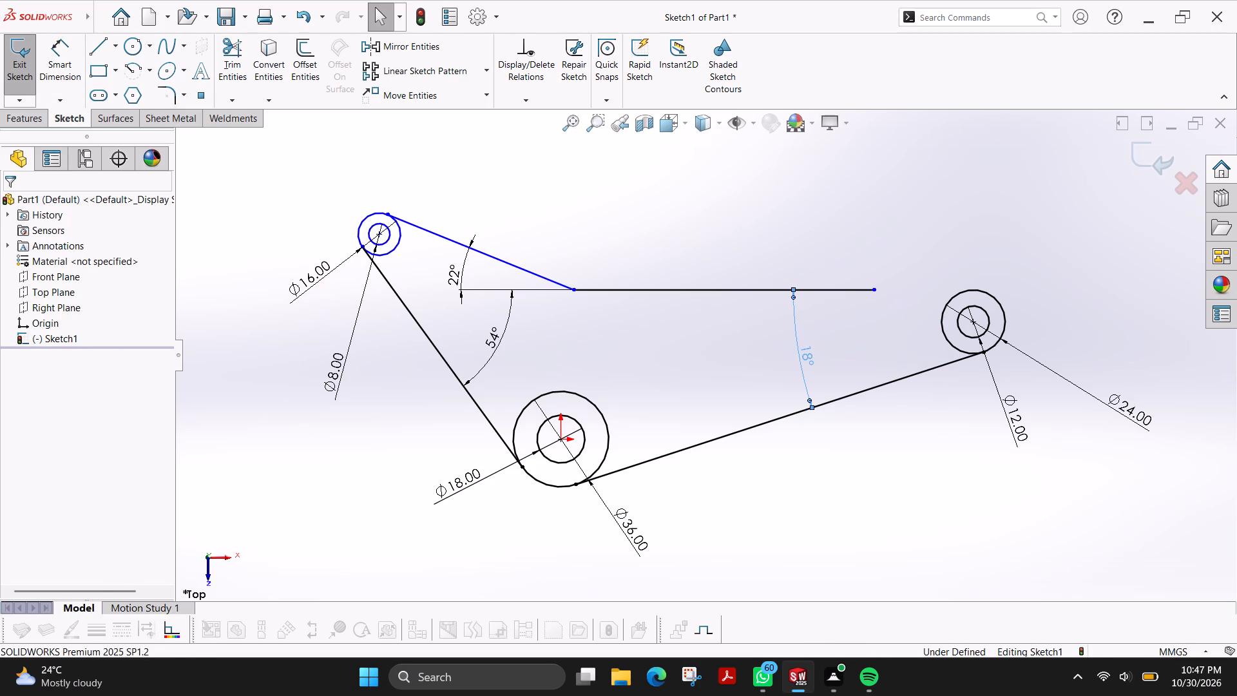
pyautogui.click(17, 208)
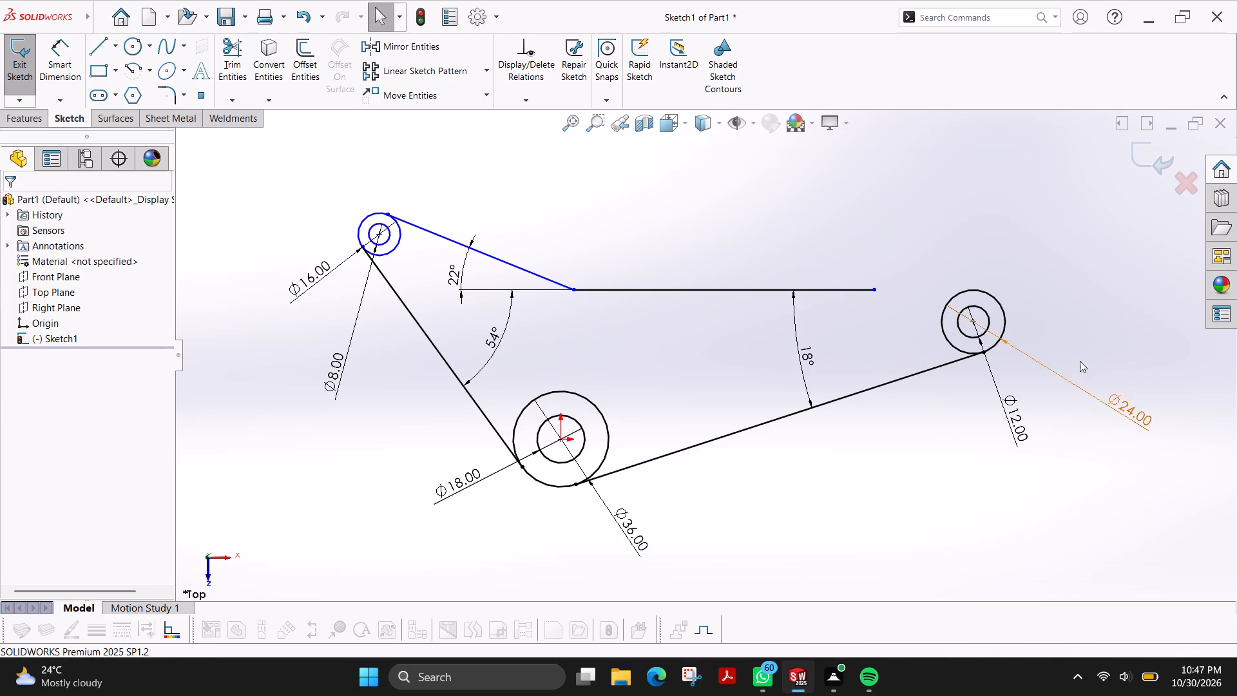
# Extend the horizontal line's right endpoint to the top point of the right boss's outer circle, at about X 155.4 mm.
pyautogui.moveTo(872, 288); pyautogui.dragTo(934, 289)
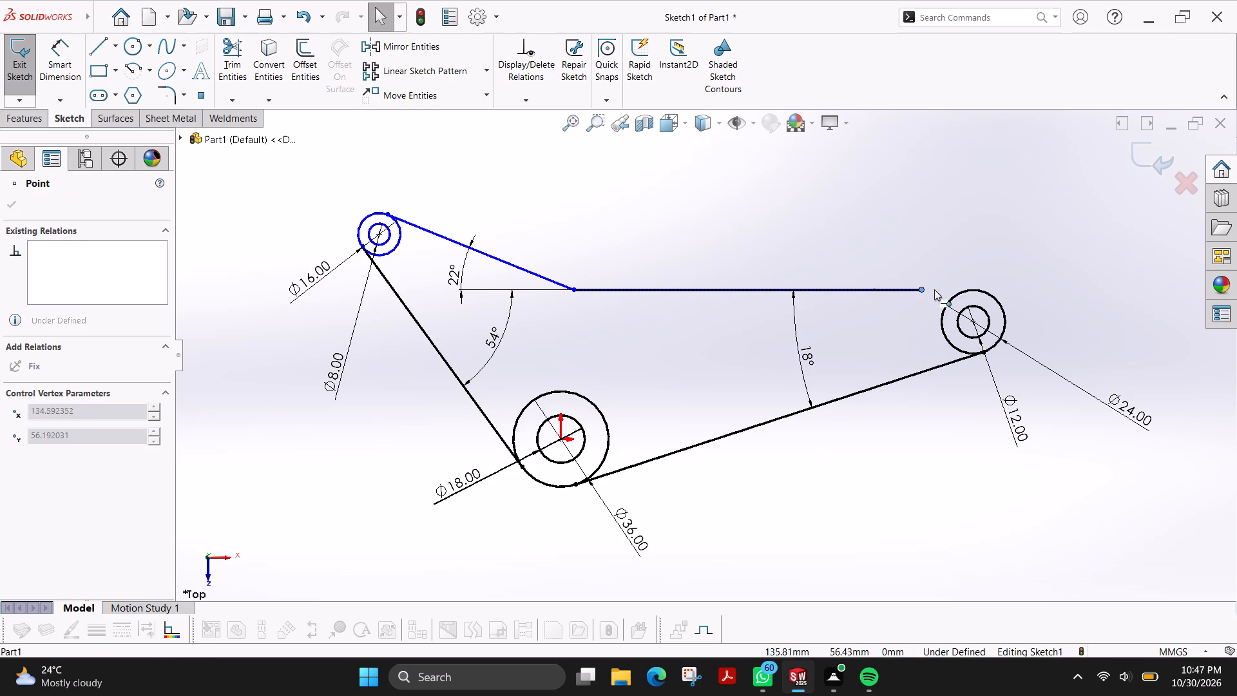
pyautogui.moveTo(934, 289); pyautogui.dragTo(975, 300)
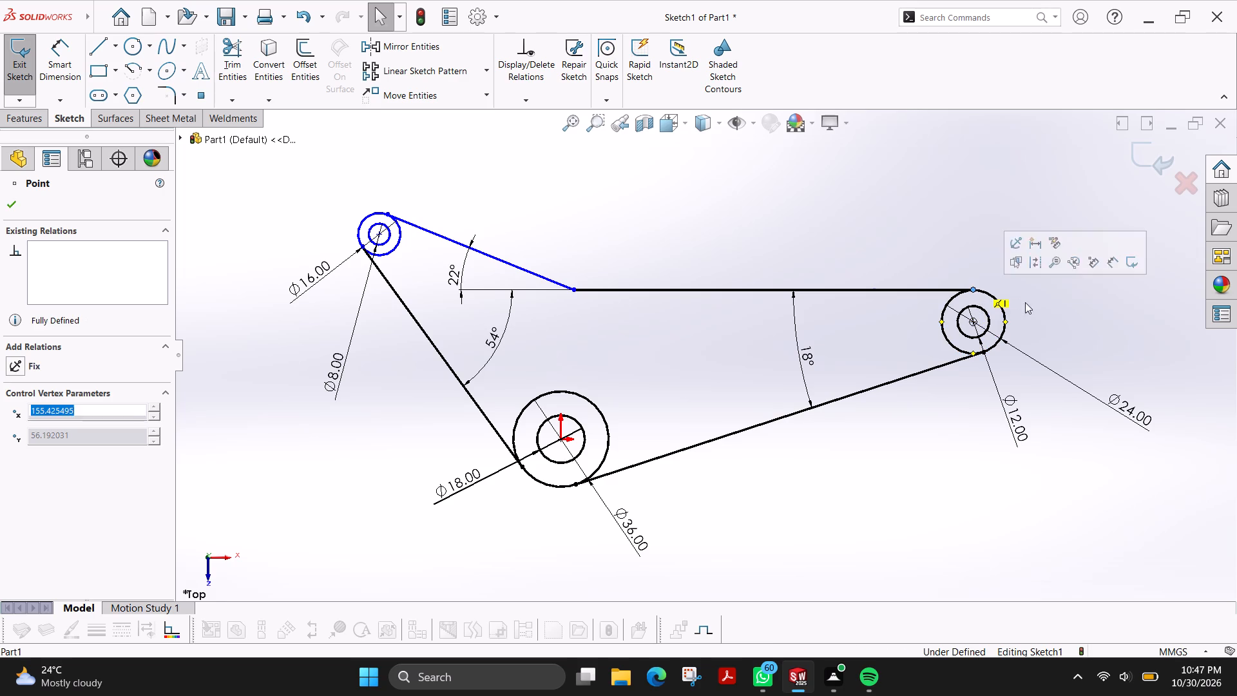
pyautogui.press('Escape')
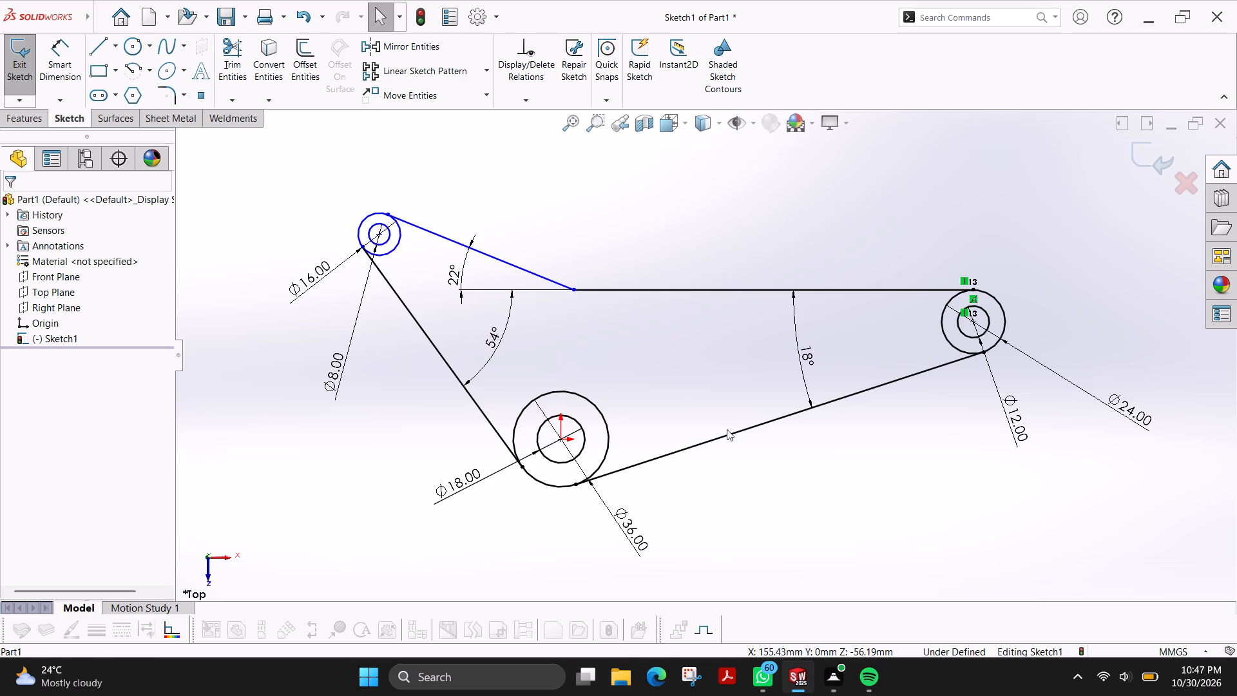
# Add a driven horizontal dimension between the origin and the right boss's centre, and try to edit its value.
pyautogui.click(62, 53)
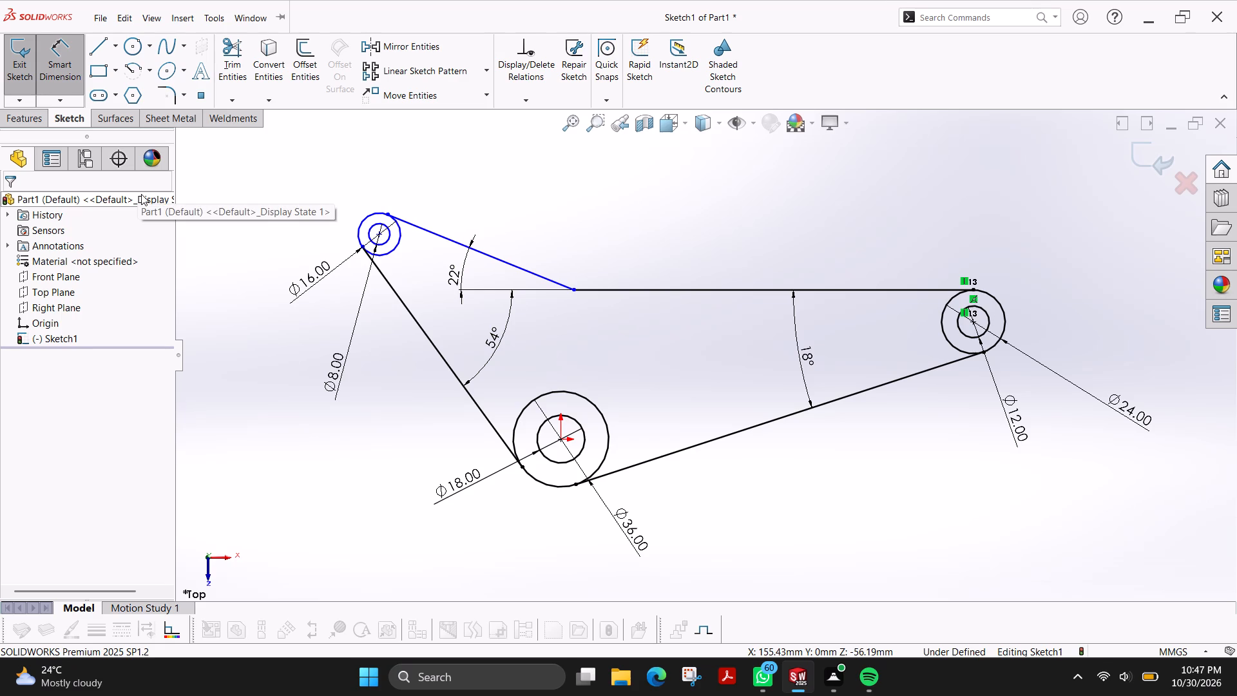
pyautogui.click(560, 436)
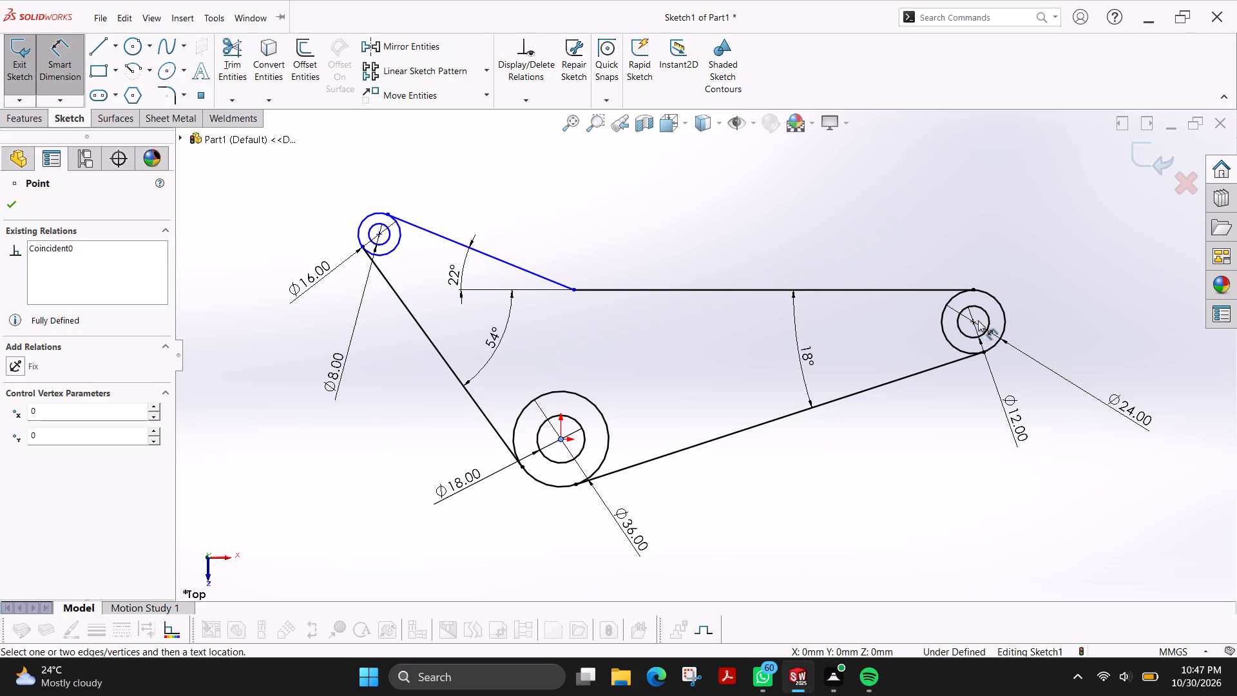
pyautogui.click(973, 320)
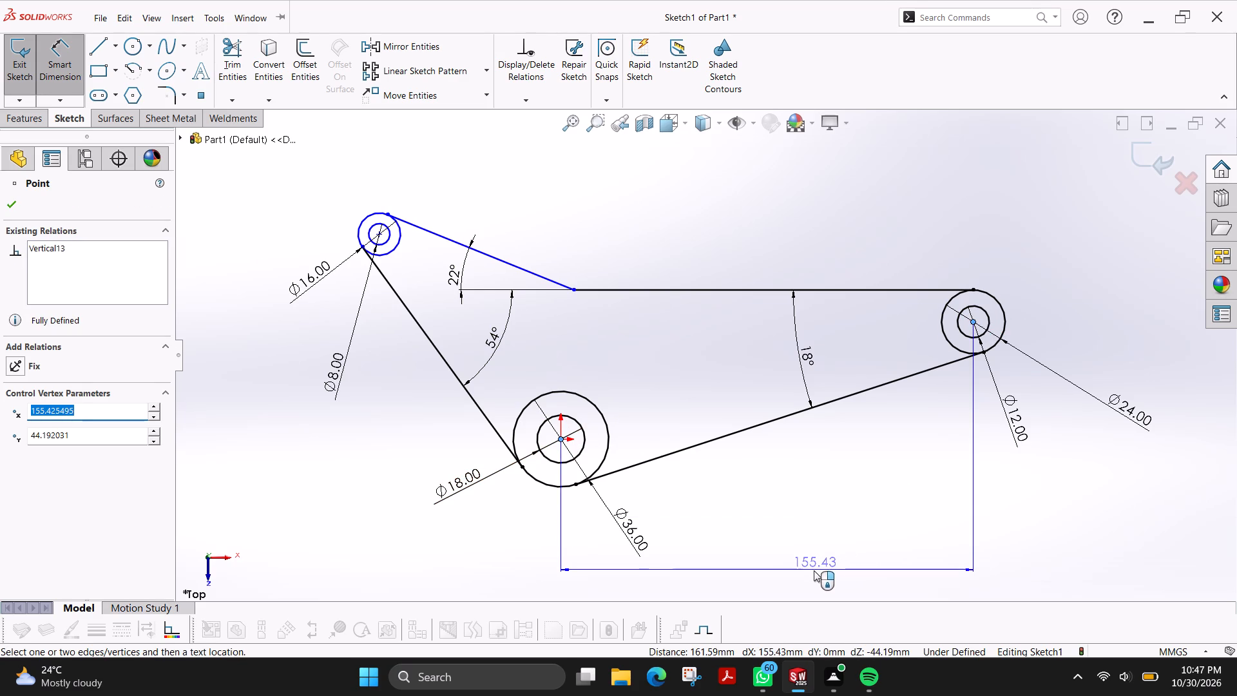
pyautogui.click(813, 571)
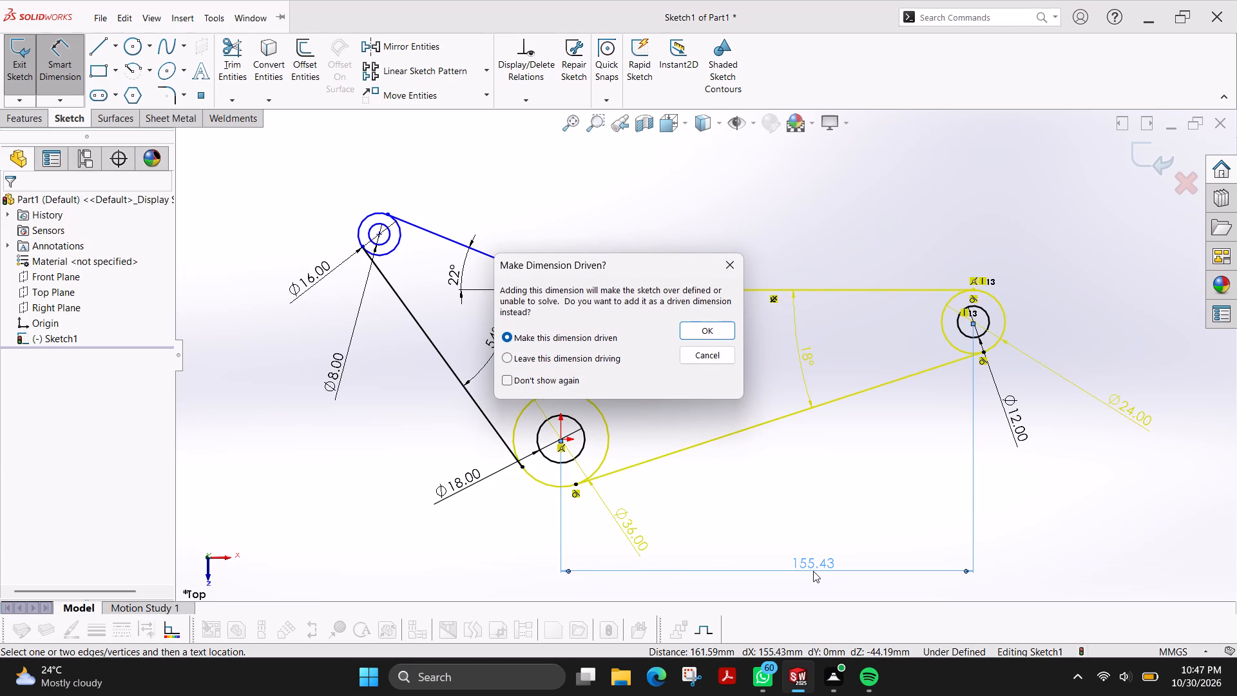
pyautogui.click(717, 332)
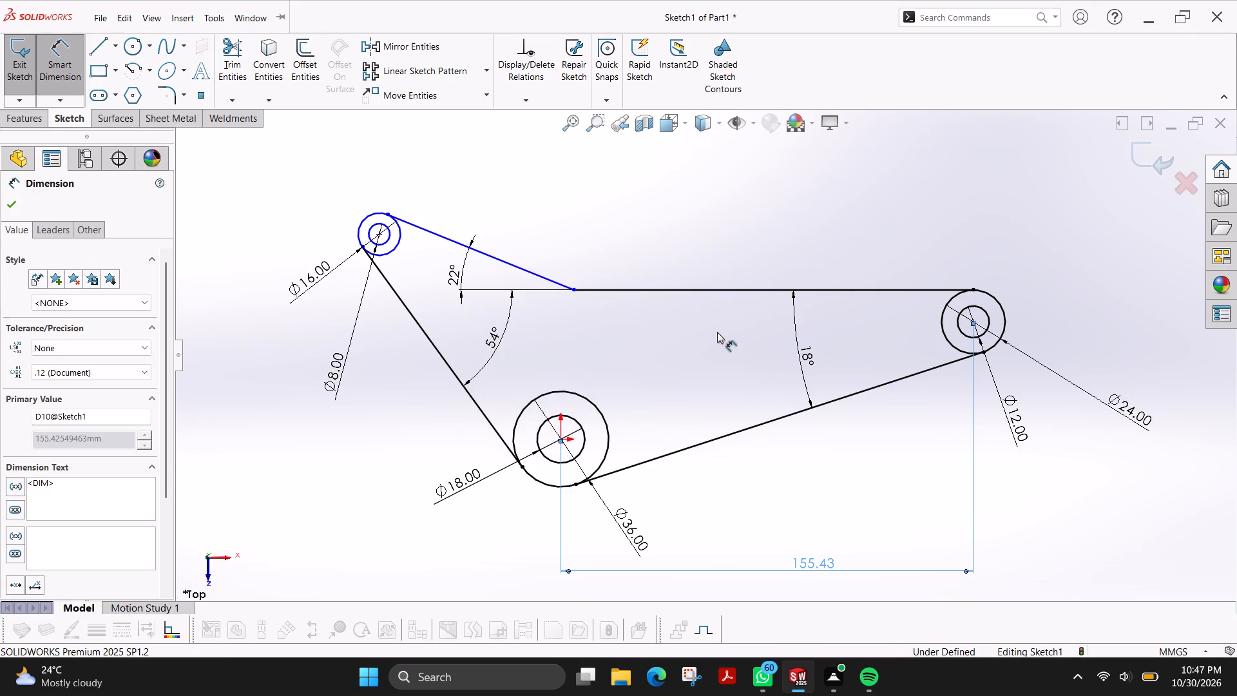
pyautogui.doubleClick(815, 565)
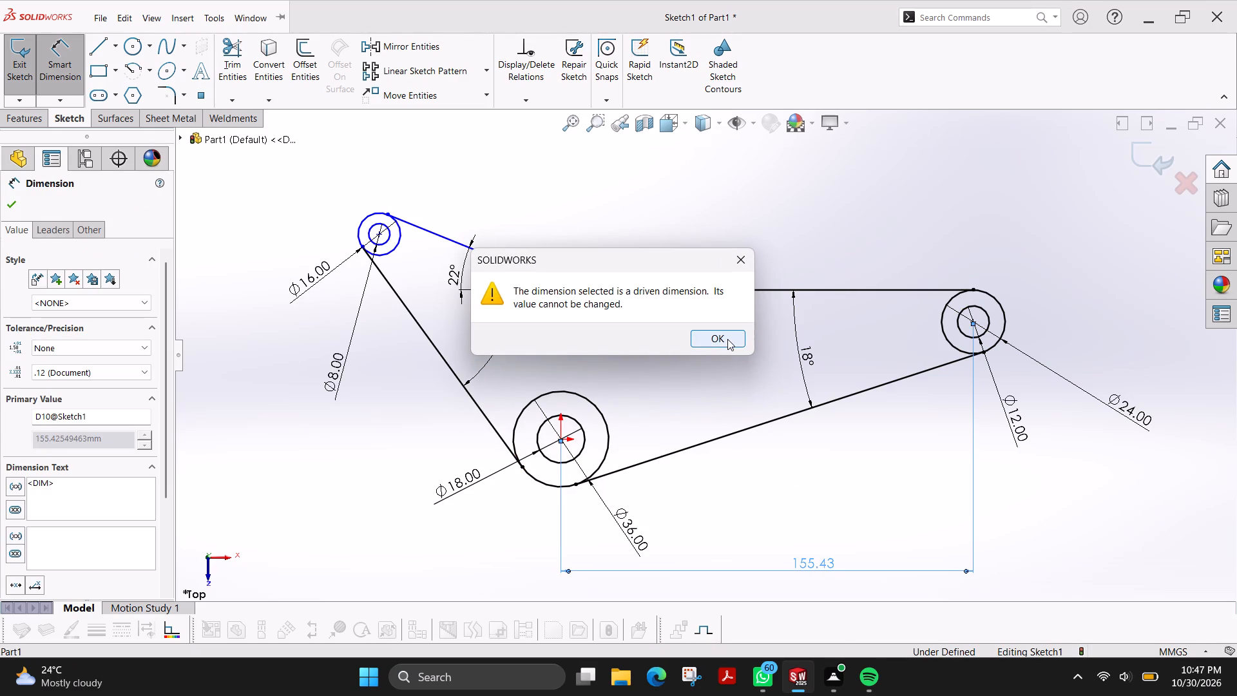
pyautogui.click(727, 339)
# Undo the recent sketch edits back to before the 54° angle dimension was added.
pyautogui.hotkey('ctrl', 'z')
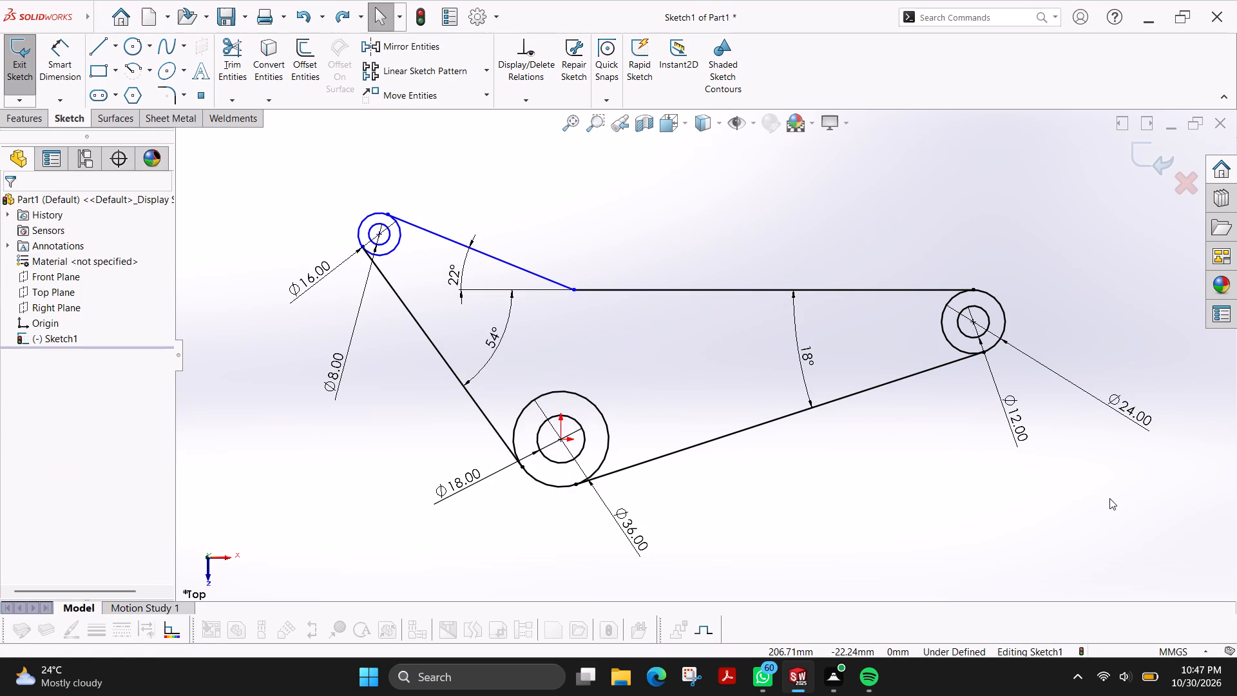
pyautogui.hotkey('ctrl', 'z')
pyautogui.hotkey('ctrl', 'z')
pyautogui.hotkey('ctrl', 'z')
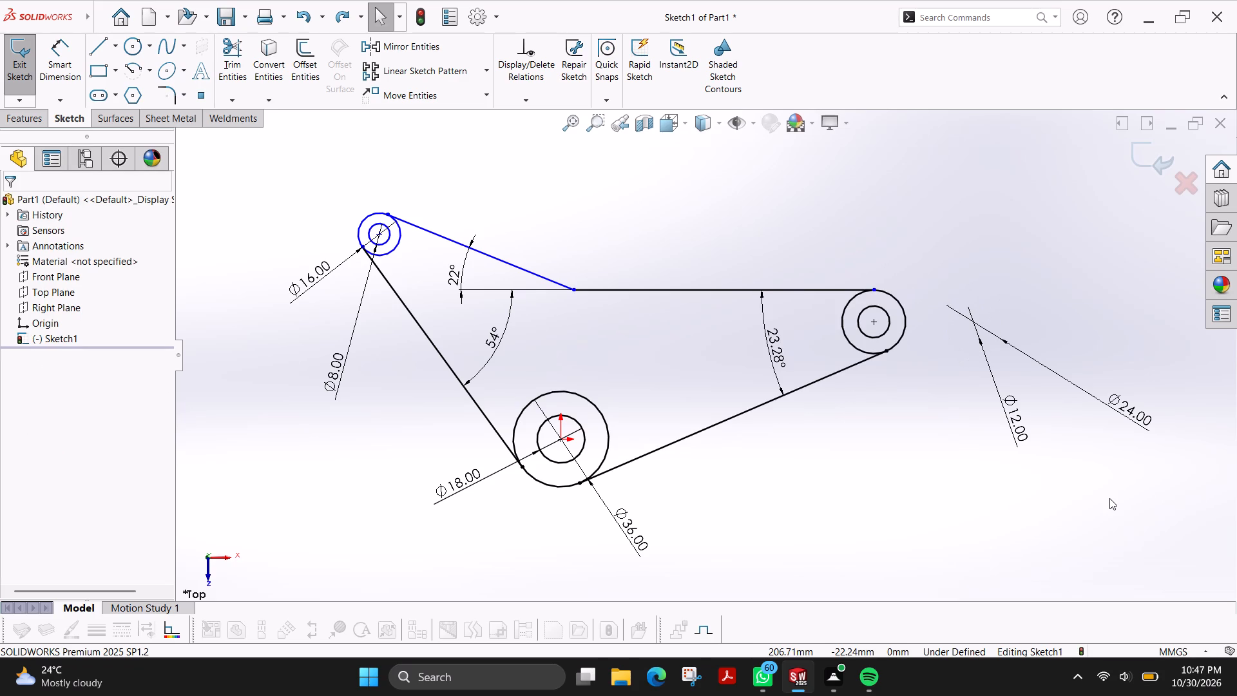
pyautogui.hotkey('ctrl', 'z')
pyautogui.hotkey('ctrl', 'z')
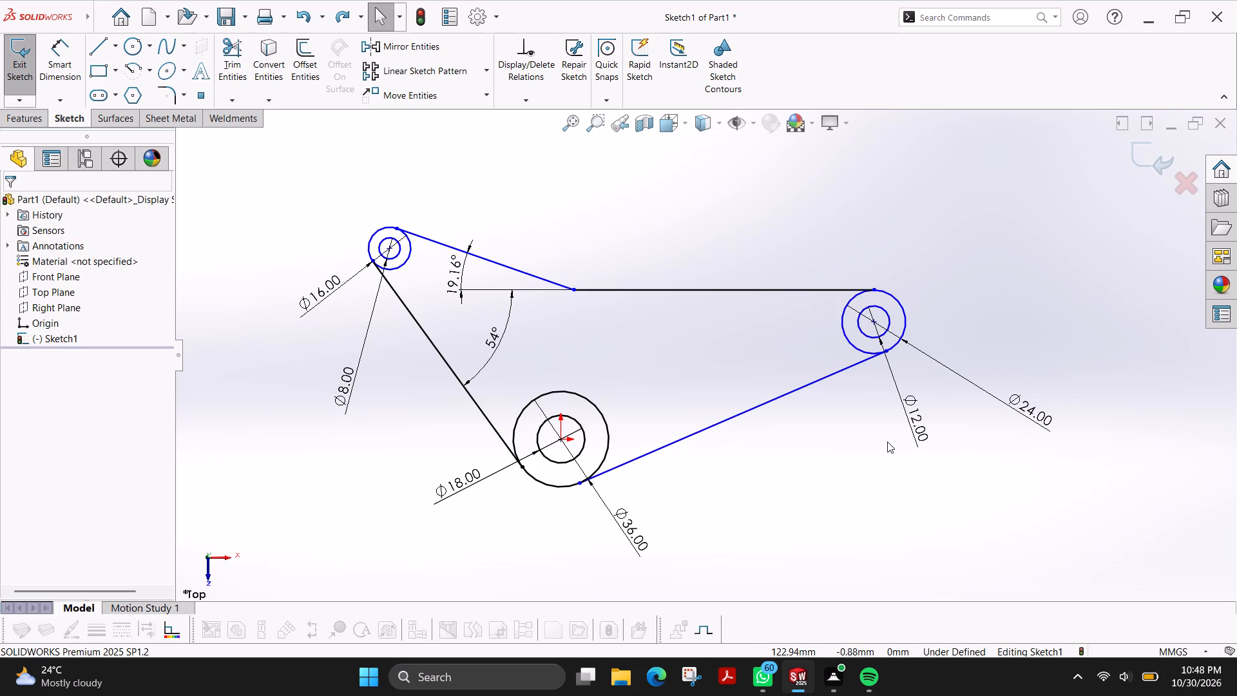
pyautogui.hotkey('ctrl', 'z')
pyautogui.hotkey('ctrl', 'z')
pyautogui.hotkey('ctrl', 'z')
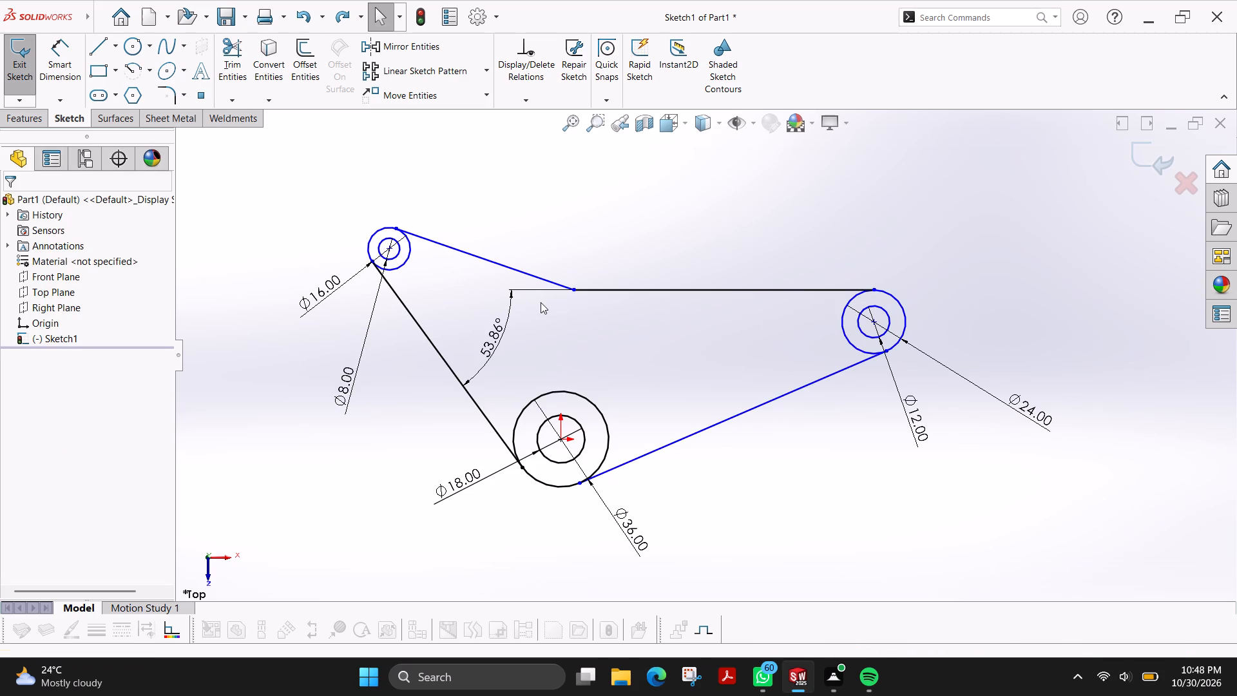
pyautogui.press('Escape')
pyautogui.press('Escape')
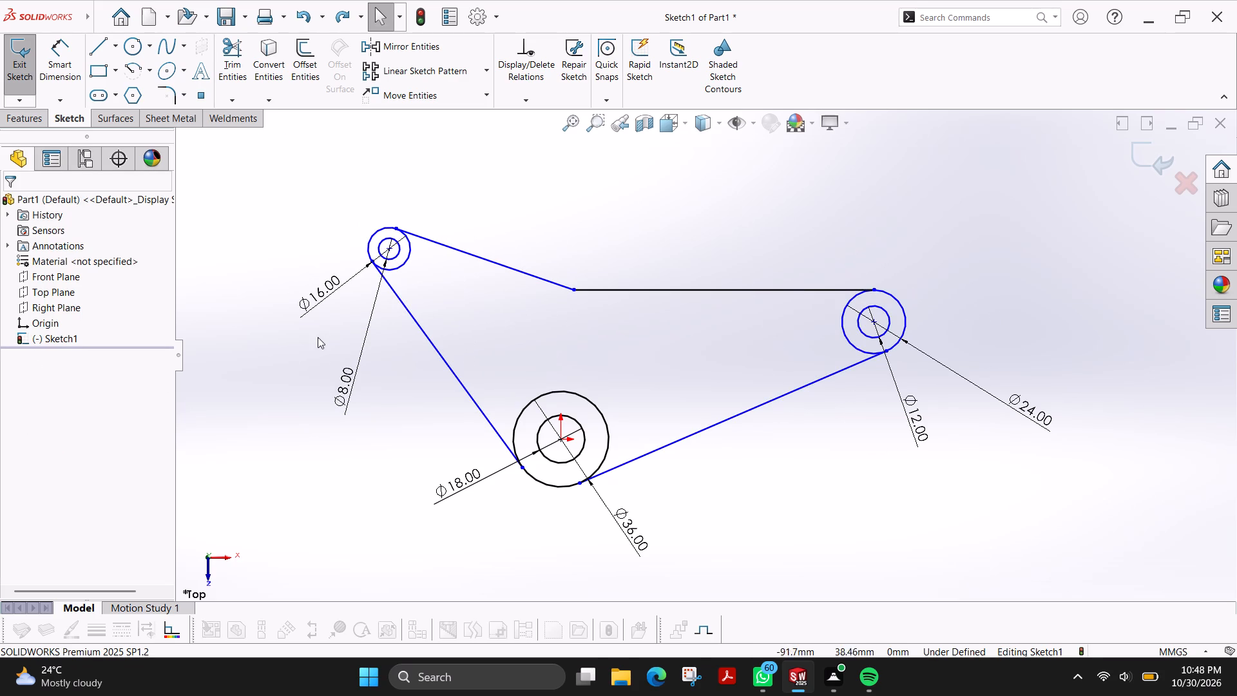
# Dimension the horizontal distance between the small upper-left boss's centre and the origin as 48 mm, placed below the profile.
pyautogui.click(74, 72)
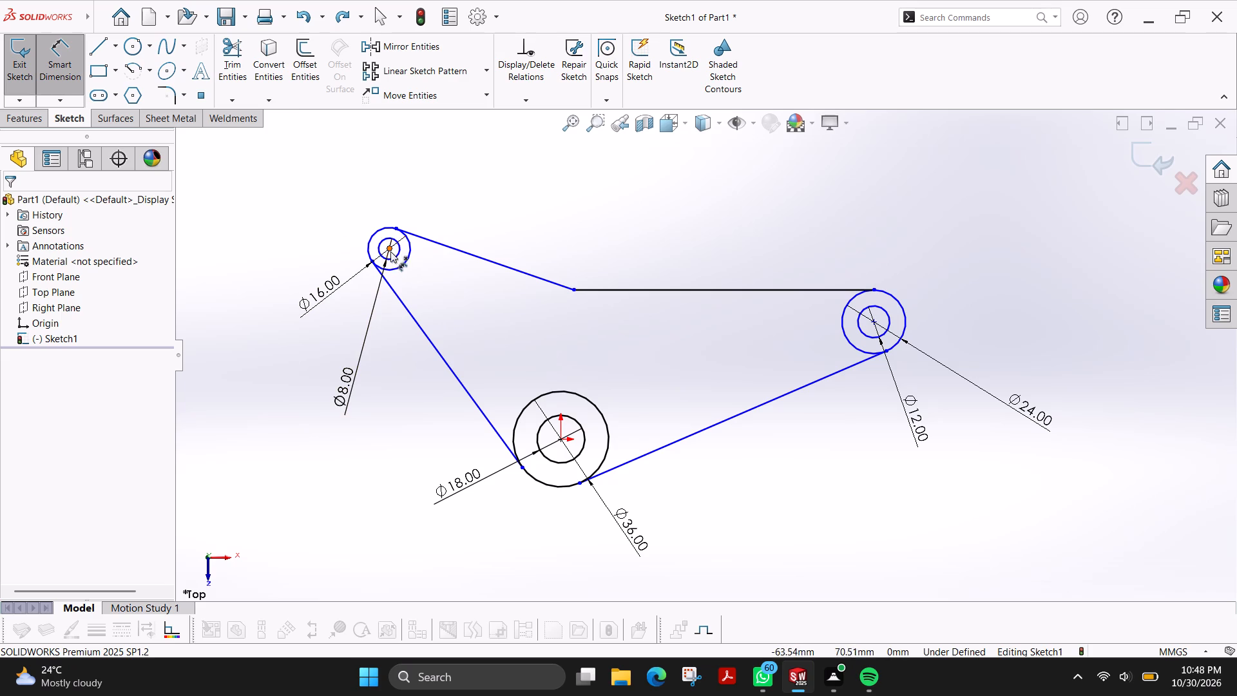
pyautogui.click(387, 249)
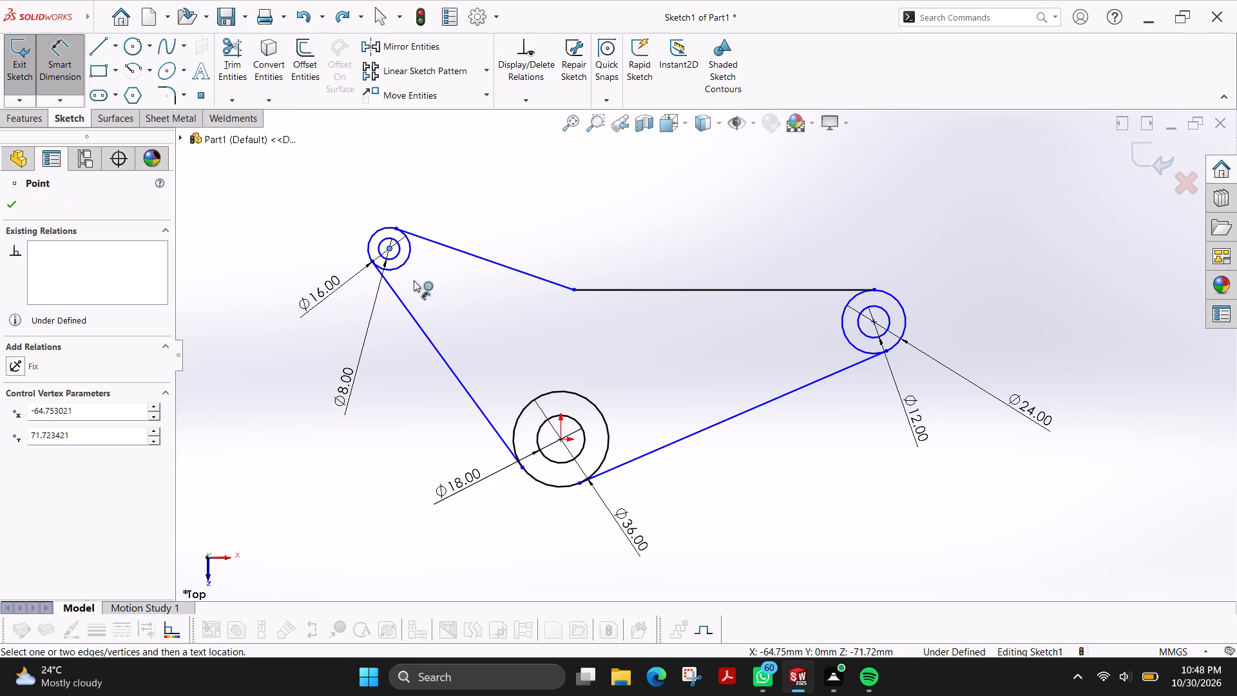
pyautogui.click(559, 442)
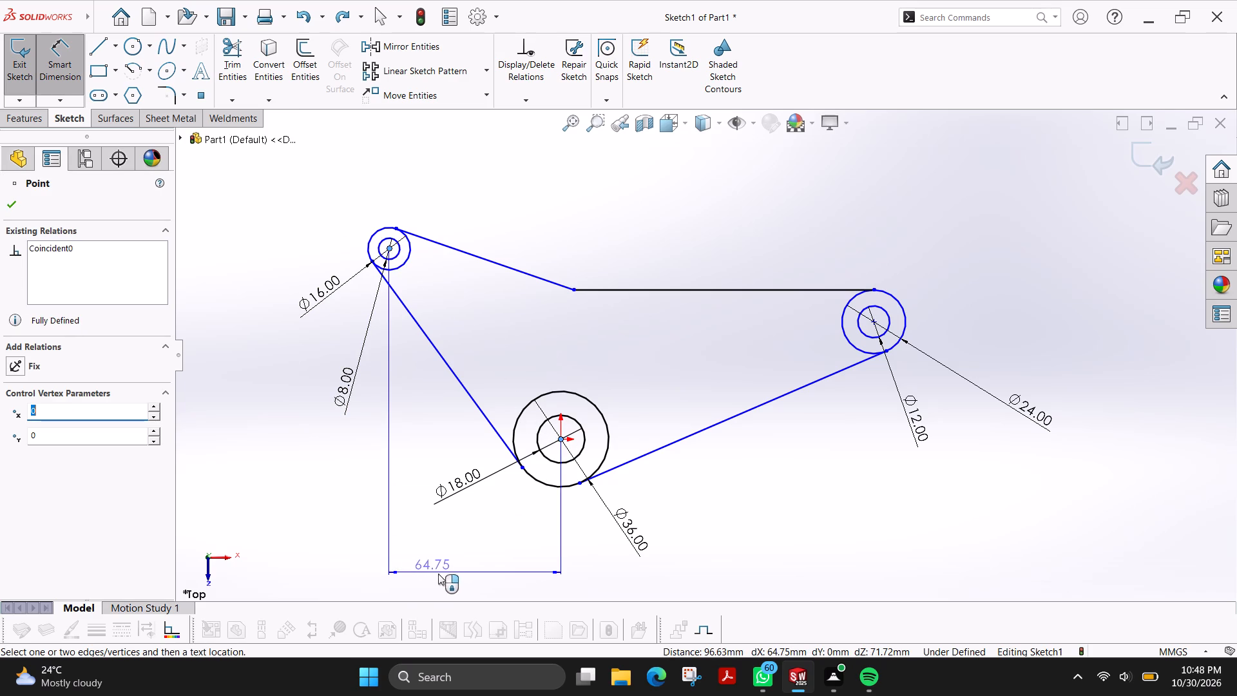
pyautogui.click(442, 575)
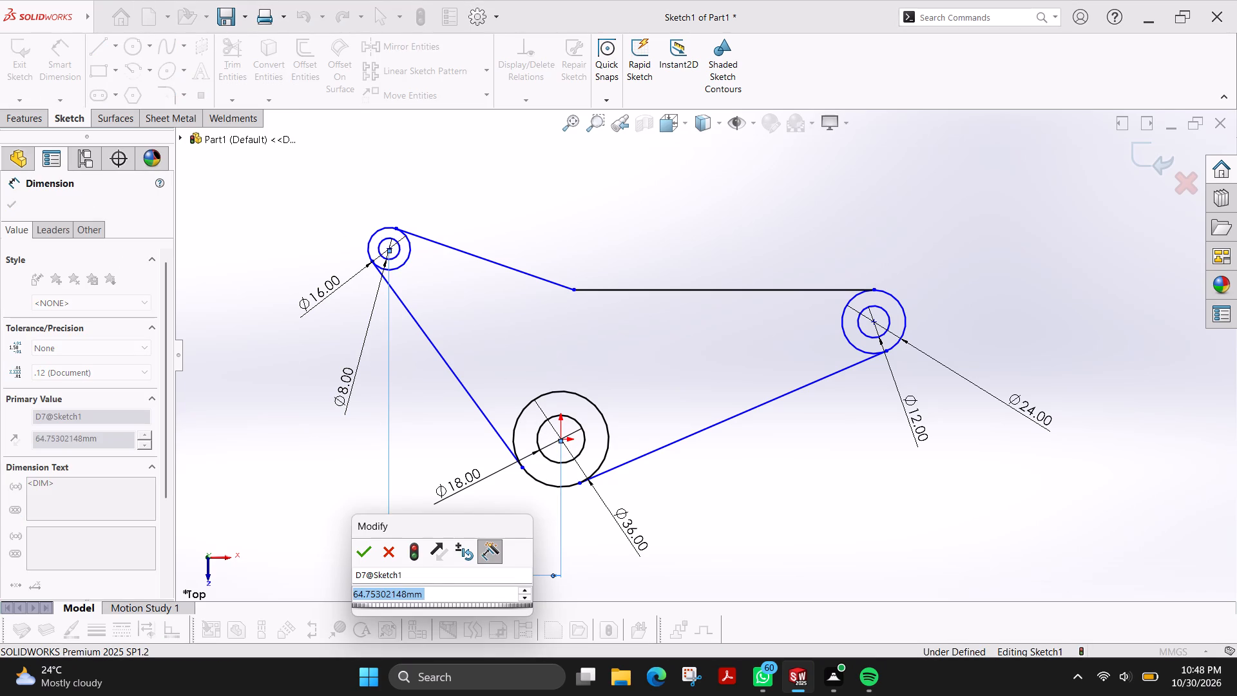
pyautogui.press('4')
pyautogui.press('8')
pyautogui.press('Return')
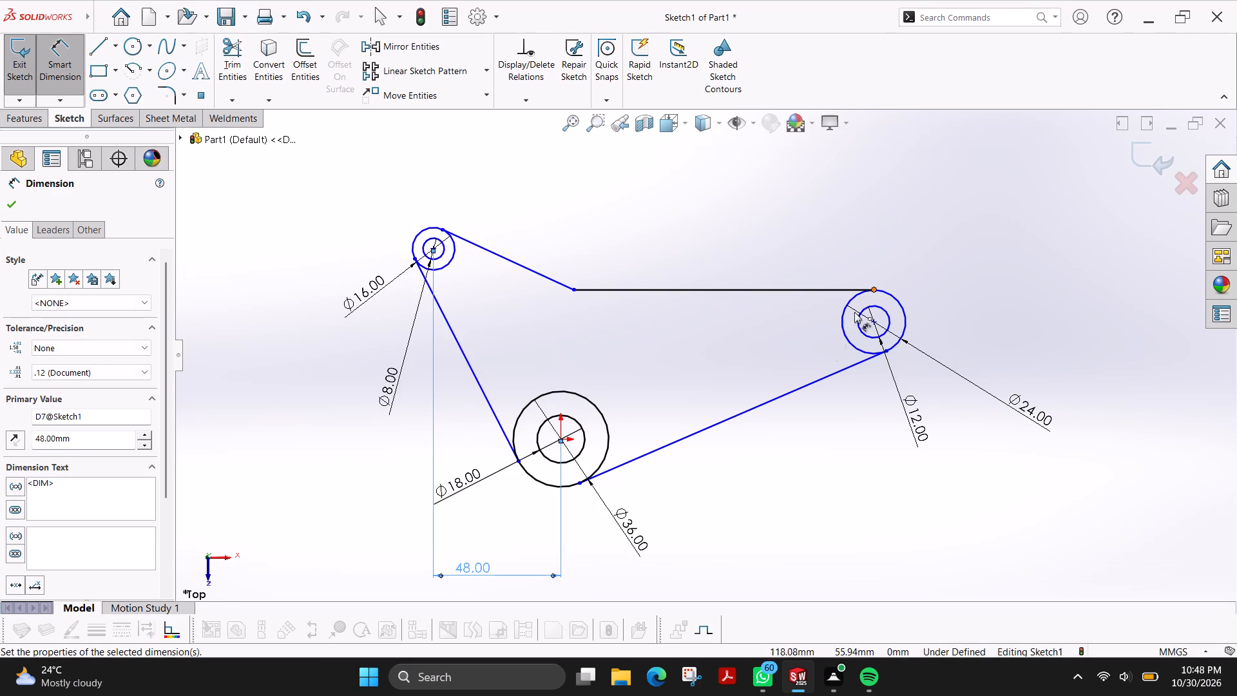
# Dimension the horizontal distance between the origin and the right boss's centre as 82 mm, placed below the profile.
pyautogui.click(564, 440)
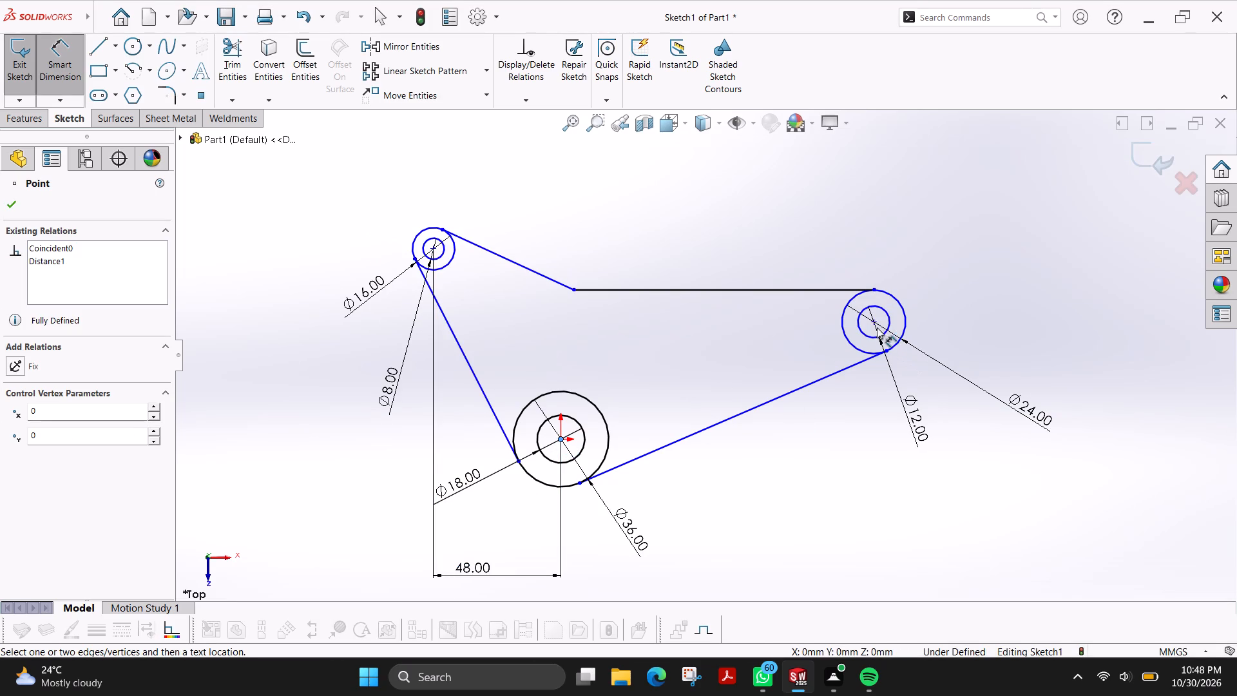
pyautogui.click(873, 324)
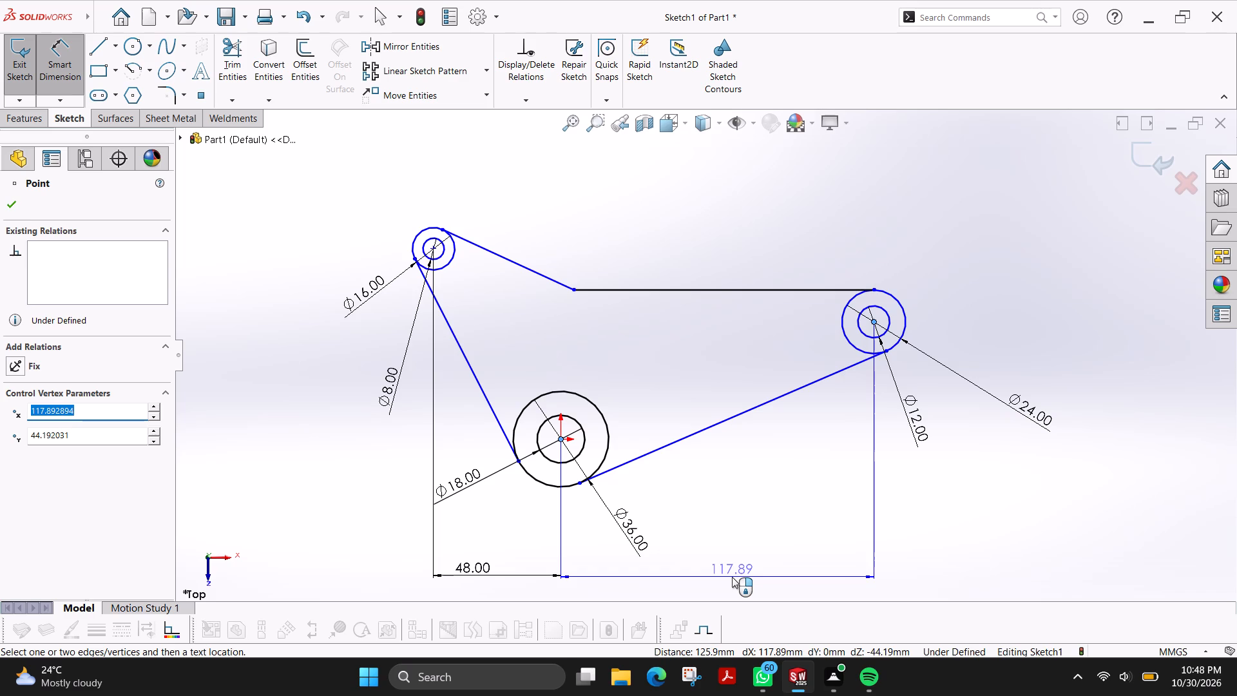
pyautogui.click(732, 577)
pyautogui.write('82')
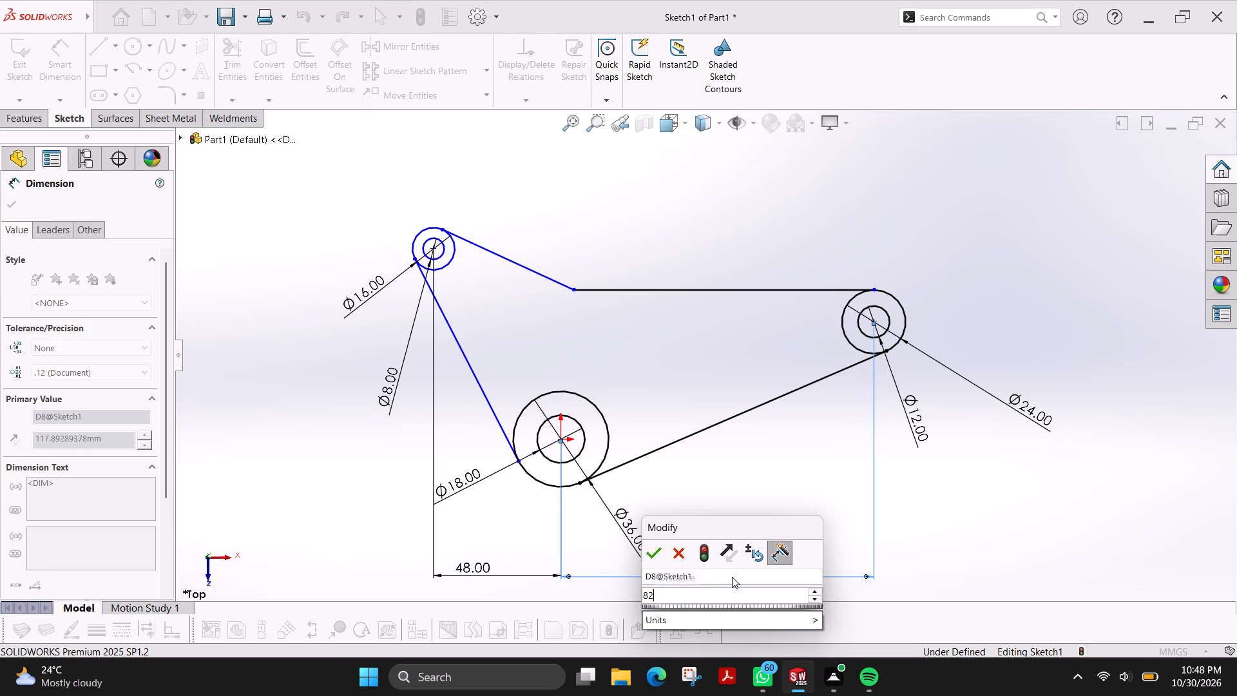
pyautogui.press('Return')
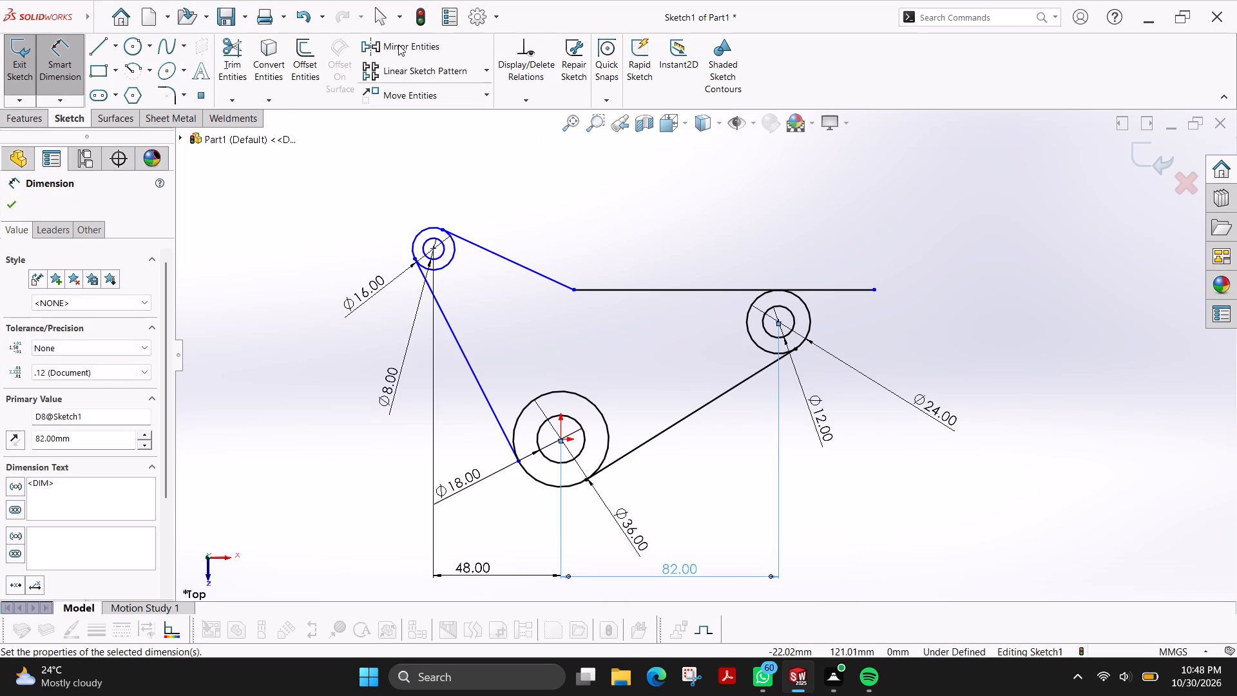
# Trim the part of the horizontal line that overhangs past the right boss's tangent point.
pyautogui.click(235, 52)
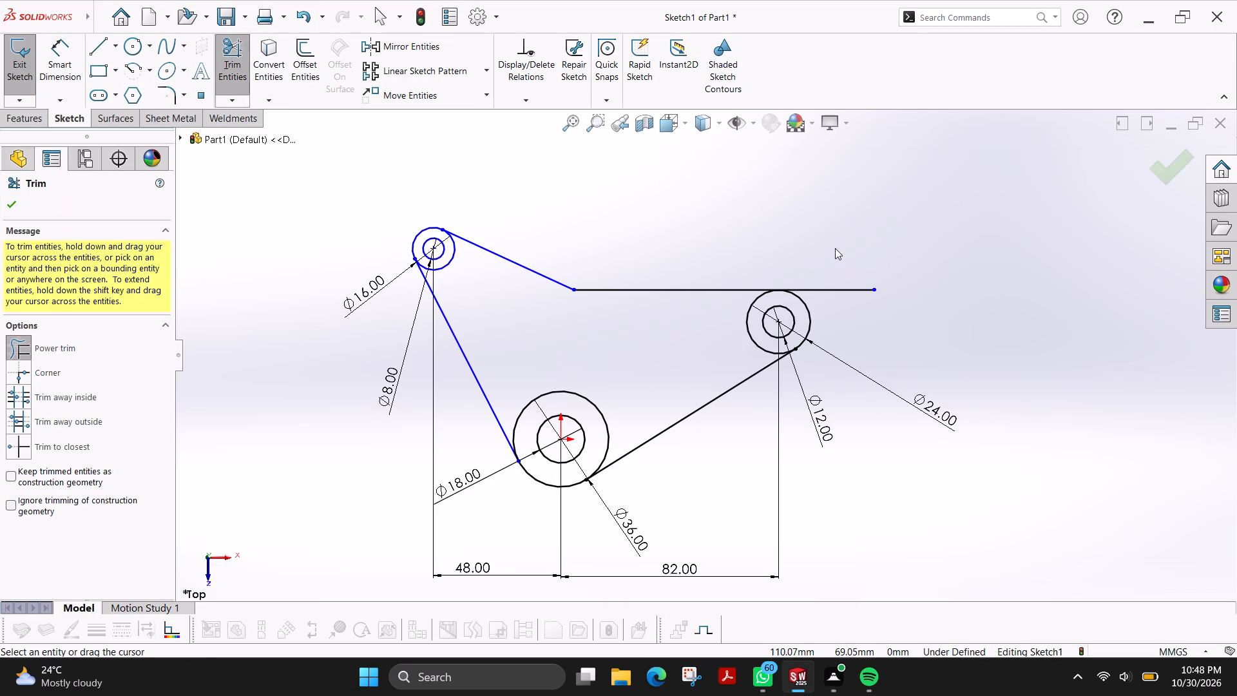
pyautogui.moveTo(832, 247); pyautogui.dragTo(849, 309)
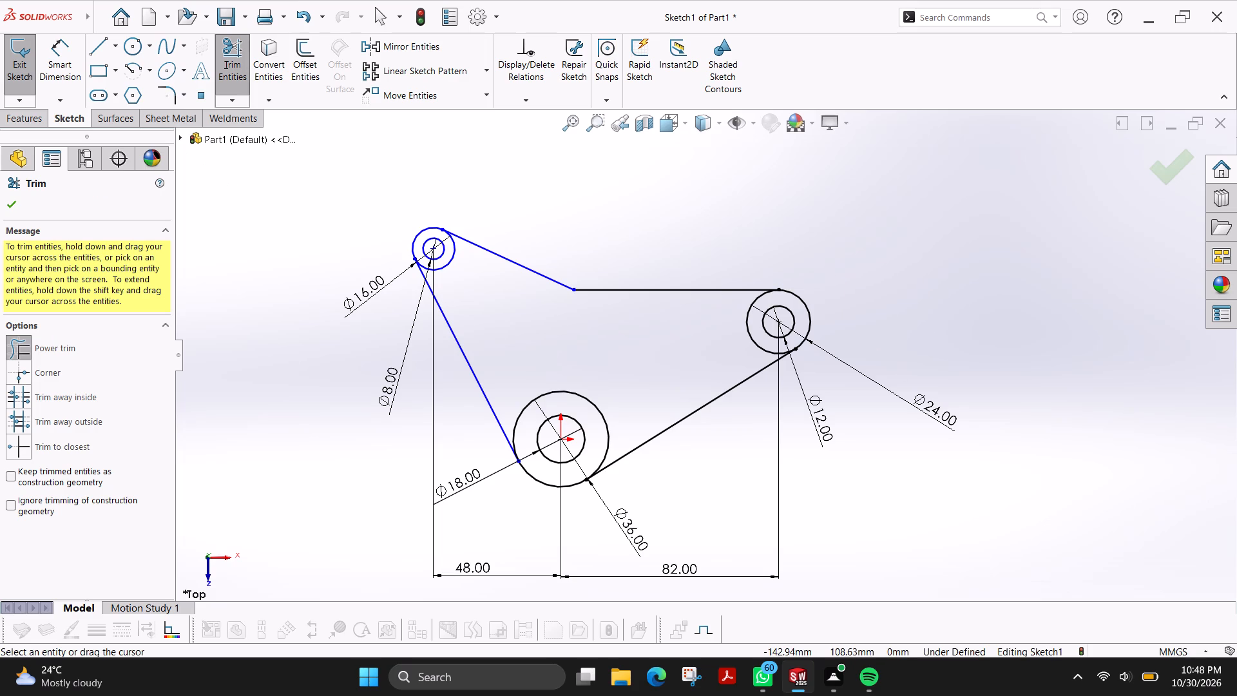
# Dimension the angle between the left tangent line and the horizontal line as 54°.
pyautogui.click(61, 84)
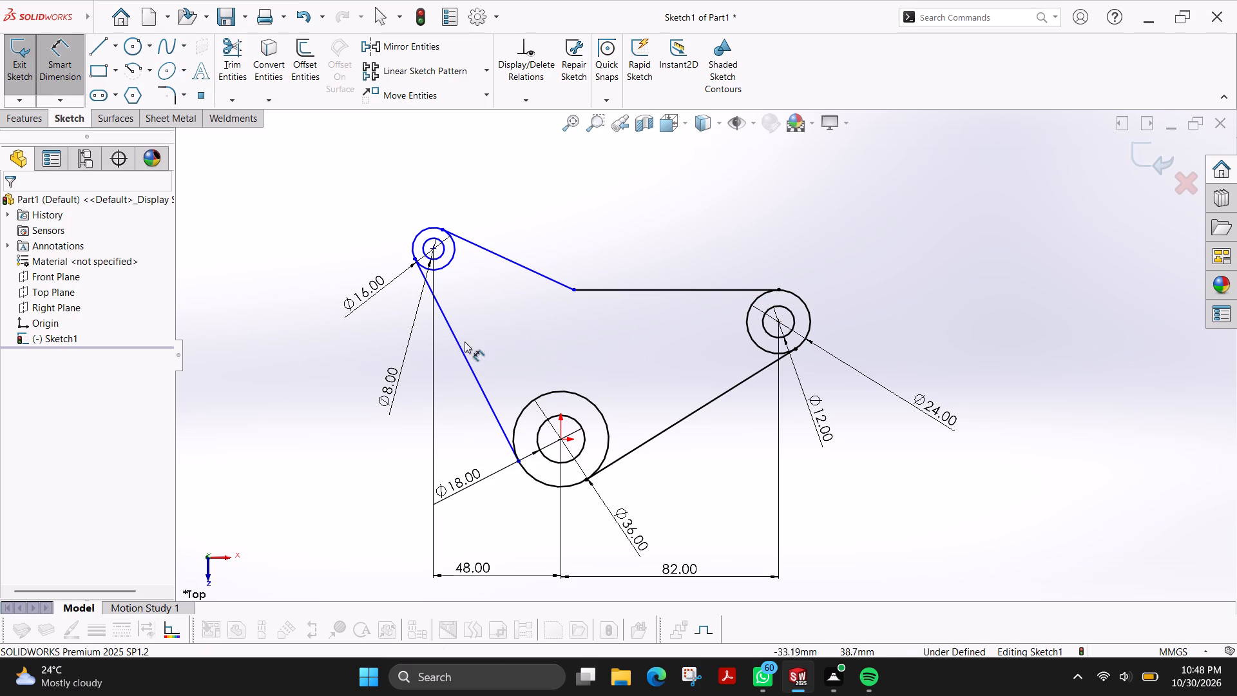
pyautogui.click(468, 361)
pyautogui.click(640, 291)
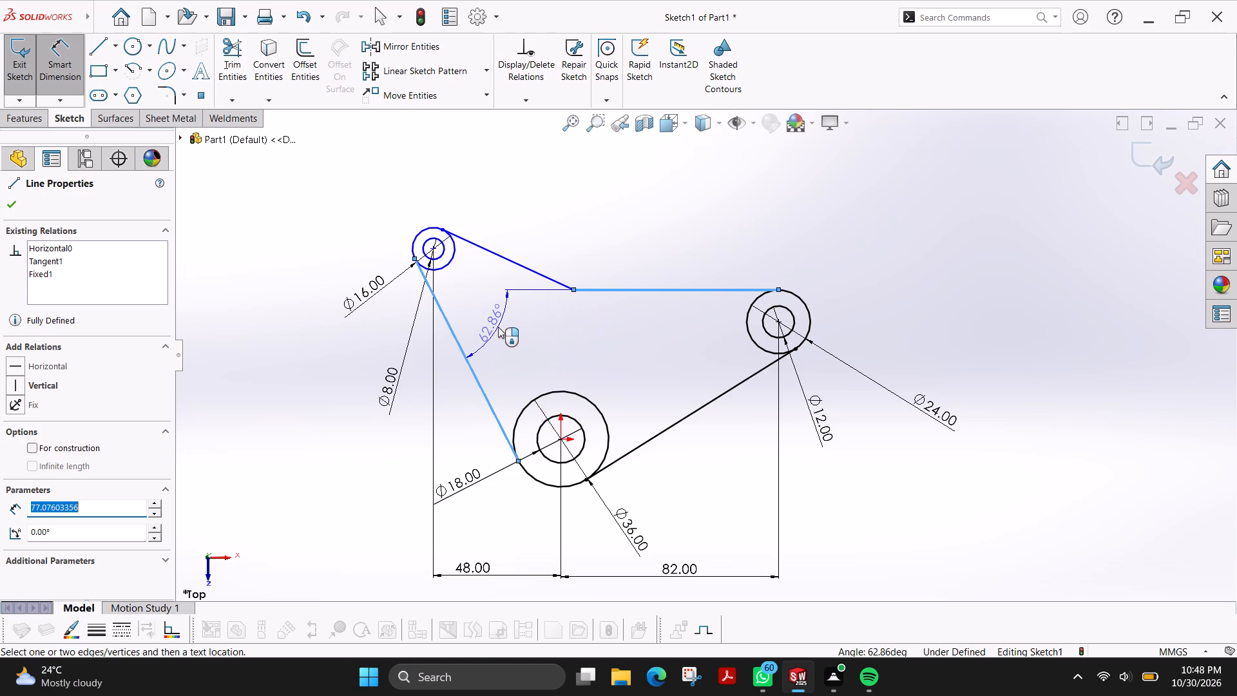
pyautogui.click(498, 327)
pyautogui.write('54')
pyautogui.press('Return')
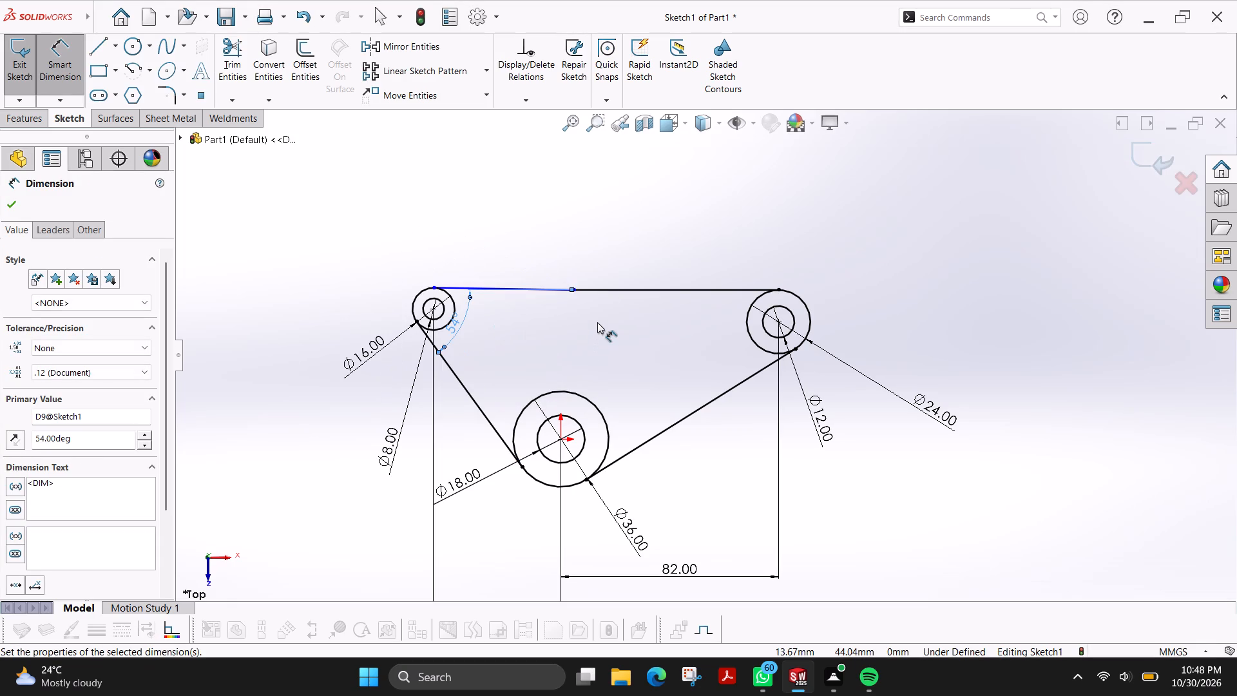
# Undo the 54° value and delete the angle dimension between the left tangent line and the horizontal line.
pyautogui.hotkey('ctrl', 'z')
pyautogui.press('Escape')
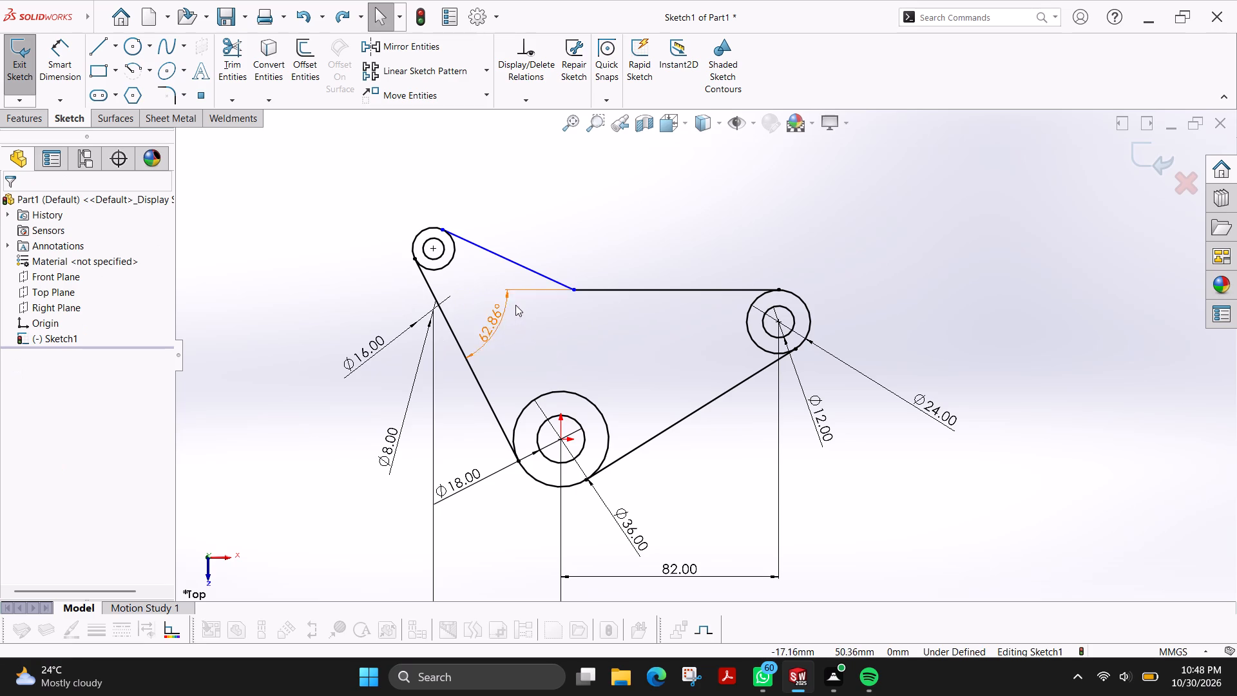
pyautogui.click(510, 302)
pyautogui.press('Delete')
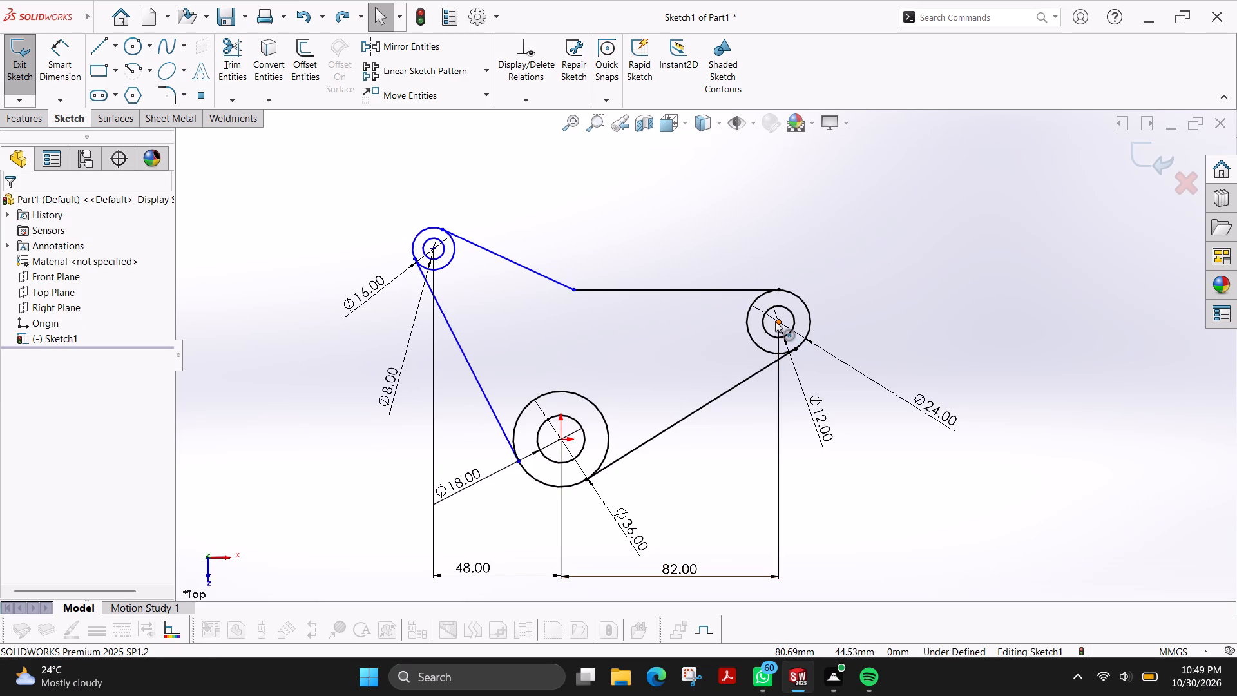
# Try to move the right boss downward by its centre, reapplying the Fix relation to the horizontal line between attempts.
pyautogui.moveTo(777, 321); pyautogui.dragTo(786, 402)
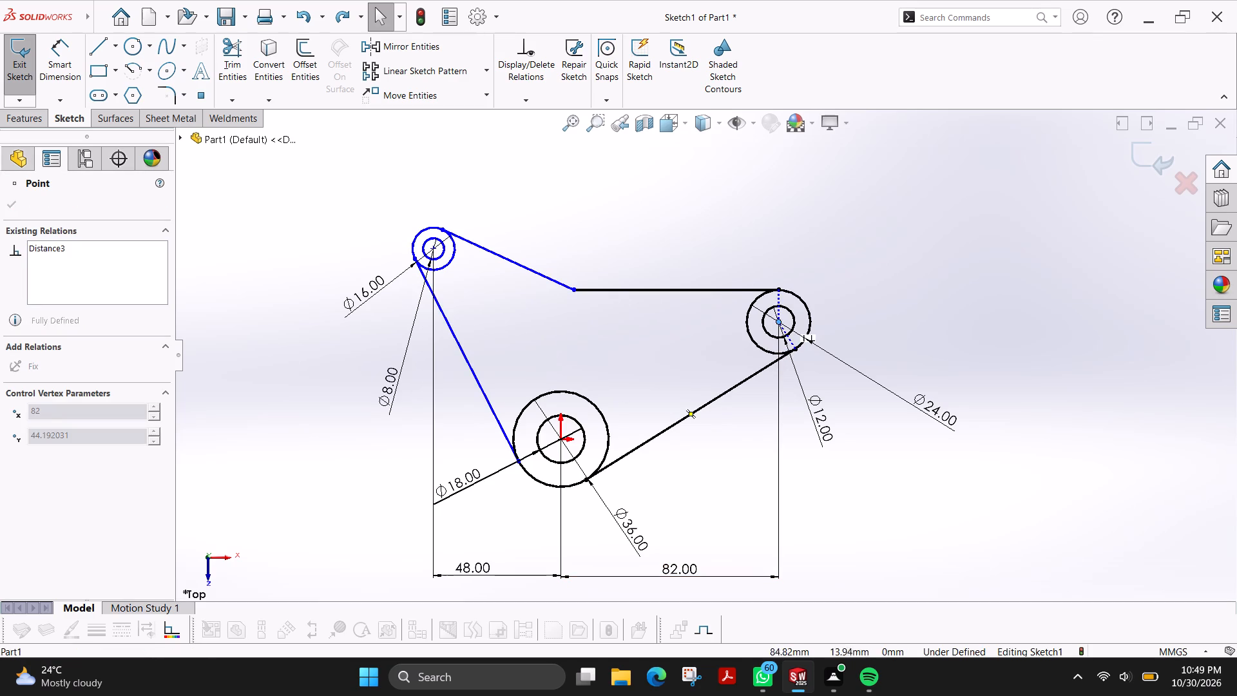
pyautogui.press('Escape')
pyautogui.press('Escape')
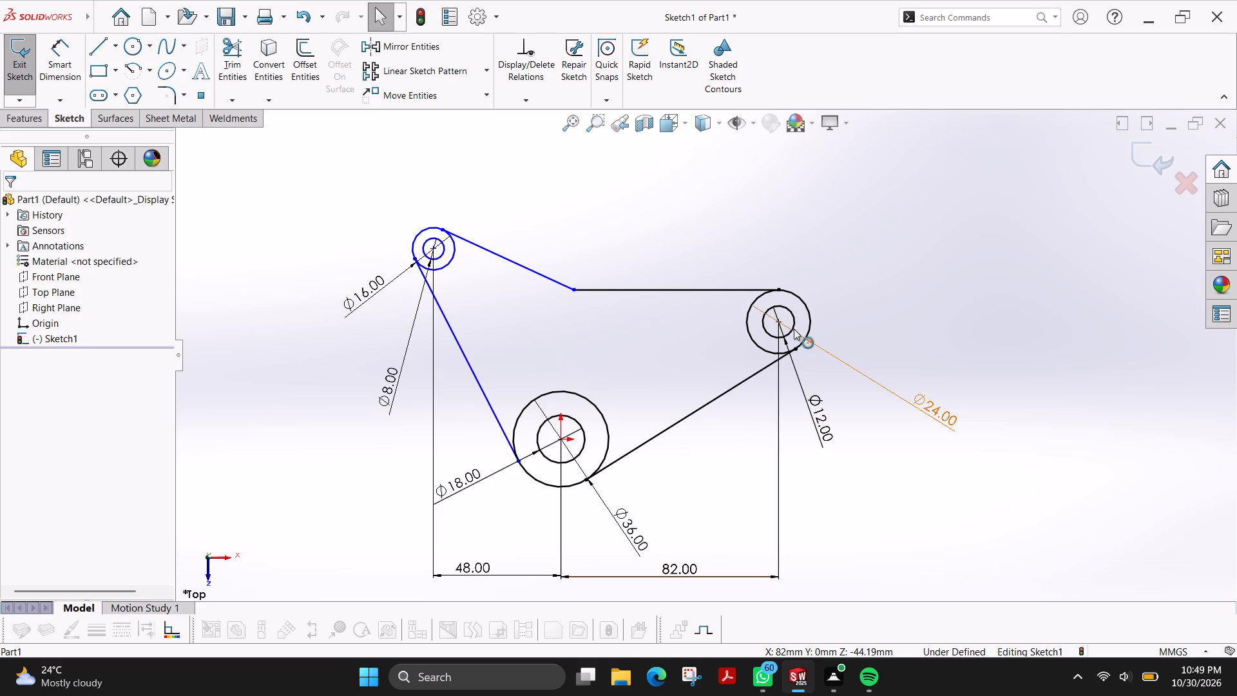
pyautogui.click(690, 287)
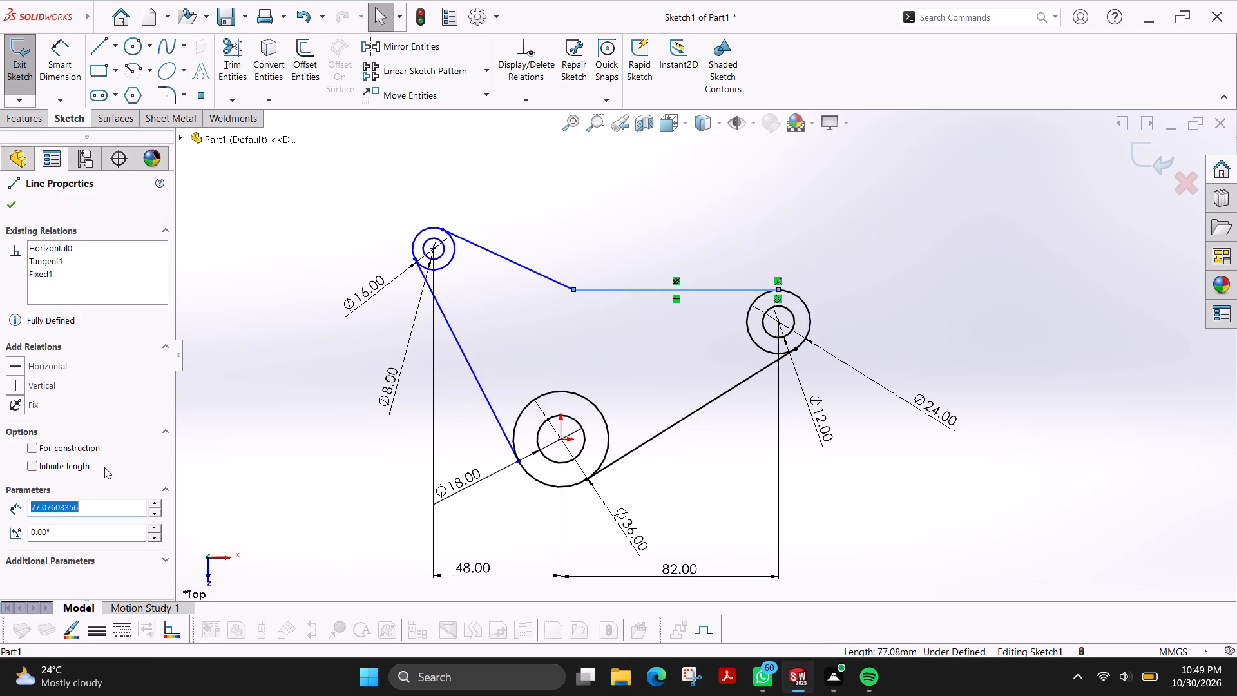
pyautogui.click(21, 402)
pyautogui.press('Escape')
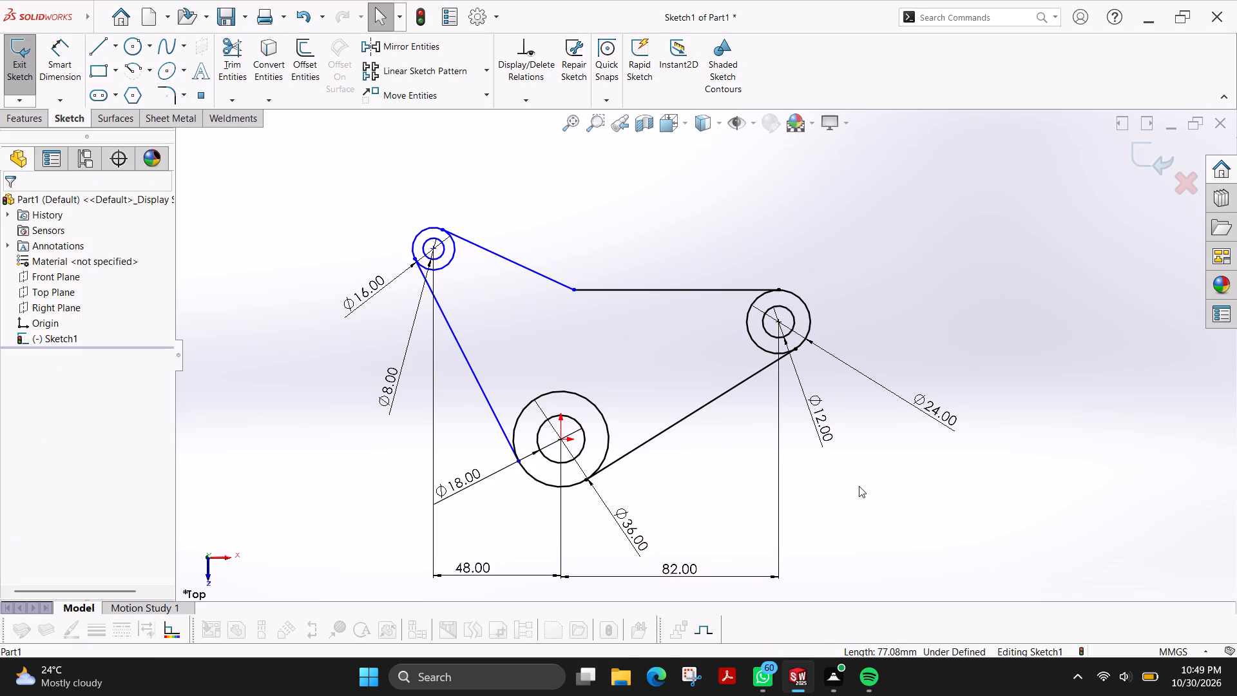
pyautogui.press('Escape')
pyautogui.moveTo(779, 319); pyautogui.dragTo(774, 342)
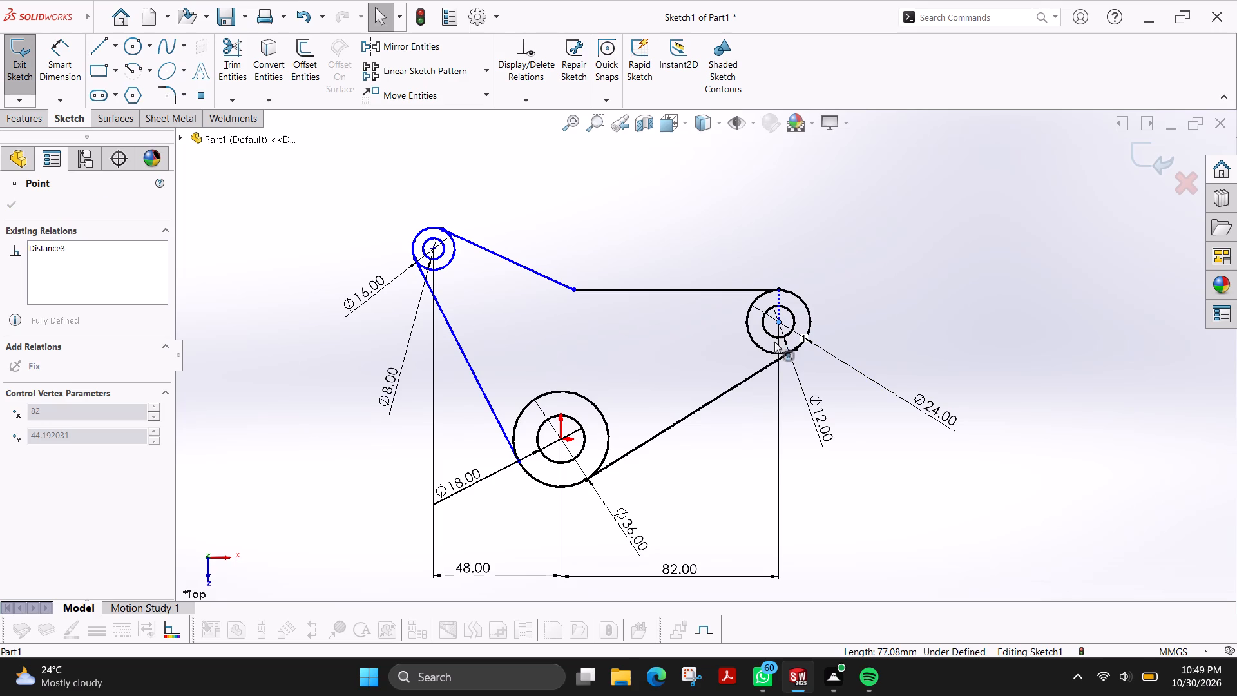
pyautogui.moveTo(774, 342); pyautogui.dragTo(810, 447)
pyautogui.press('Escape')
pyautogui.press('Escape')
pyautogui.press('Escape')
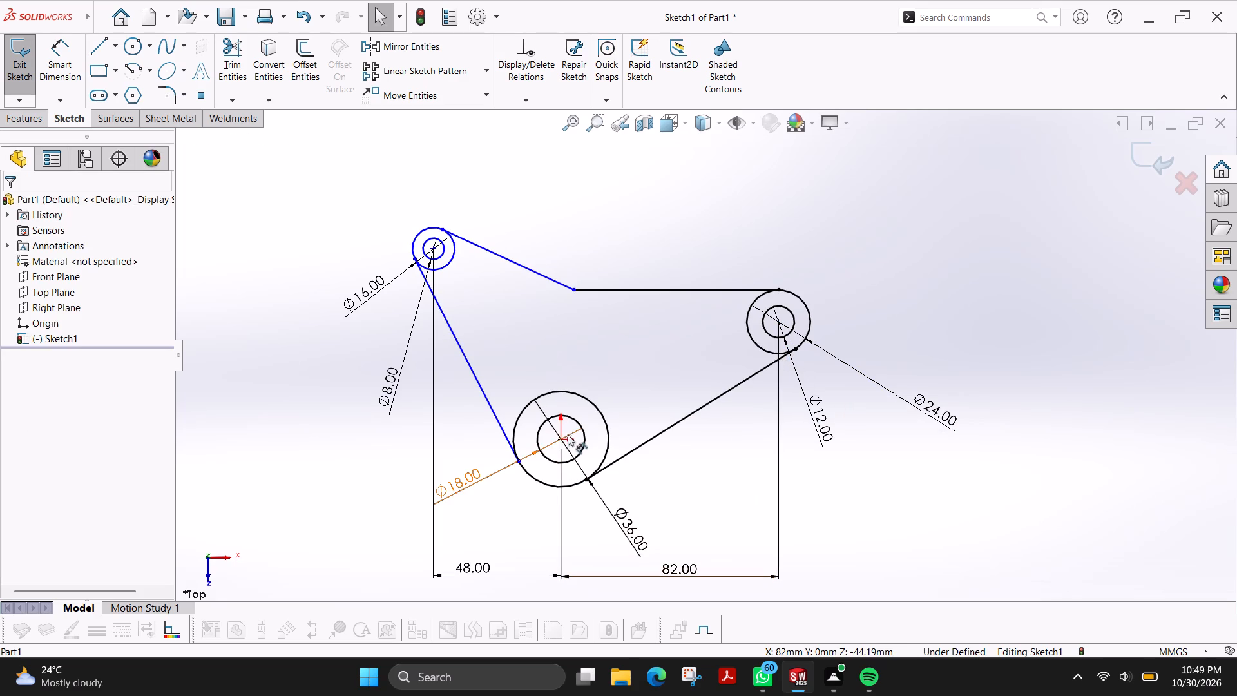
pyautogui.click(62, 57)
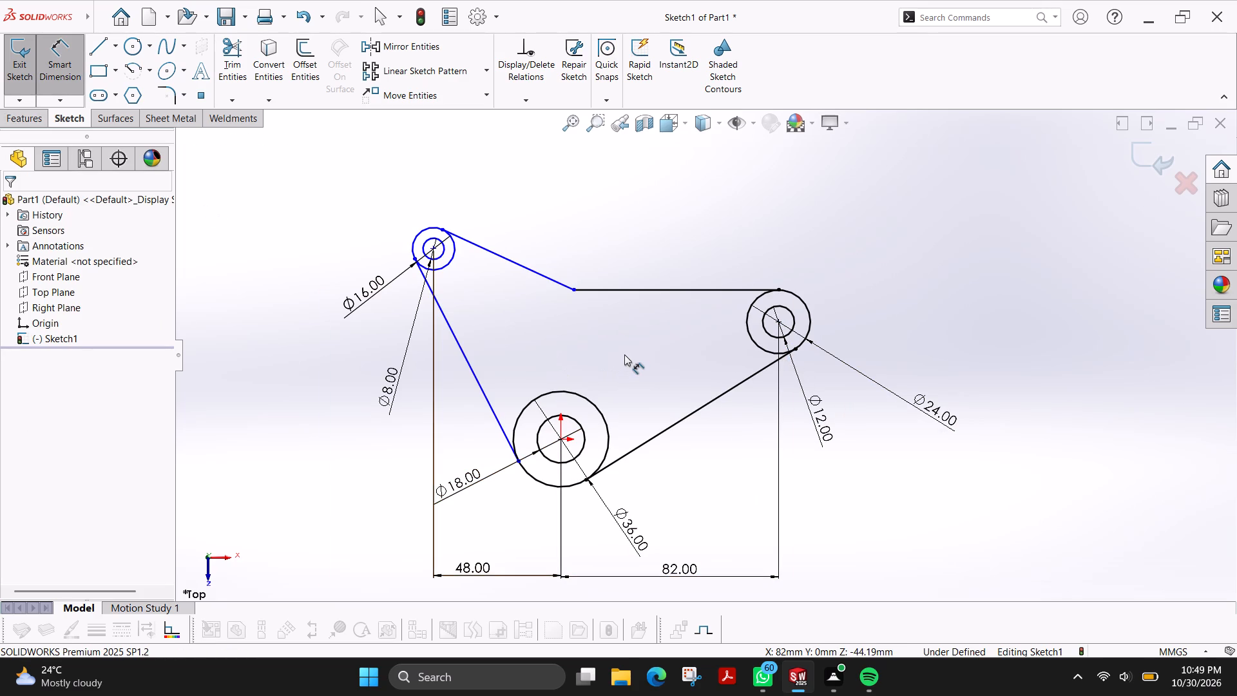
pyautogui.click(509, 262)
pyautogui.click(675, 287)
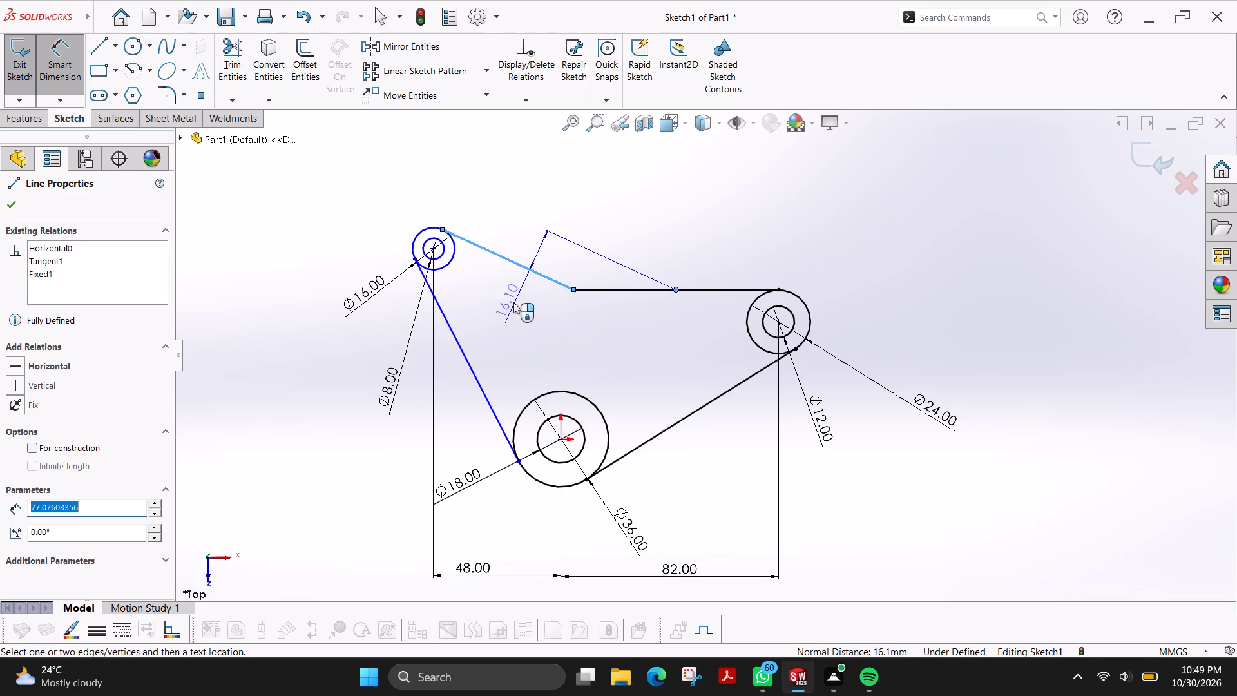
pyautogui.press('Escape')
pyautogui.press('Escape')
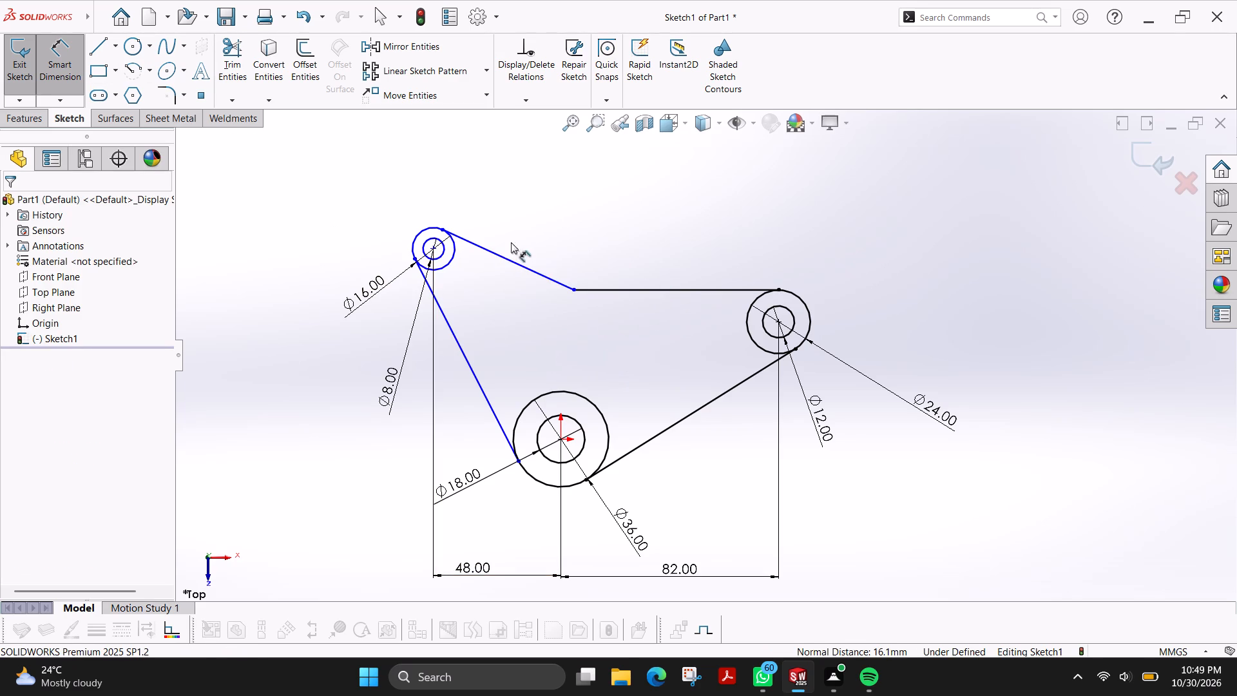
# Add a driven angle dimension between the horizontal line and the lower-right tangent line, and try to set it to 18°.
pyautogui.click(665, 290)
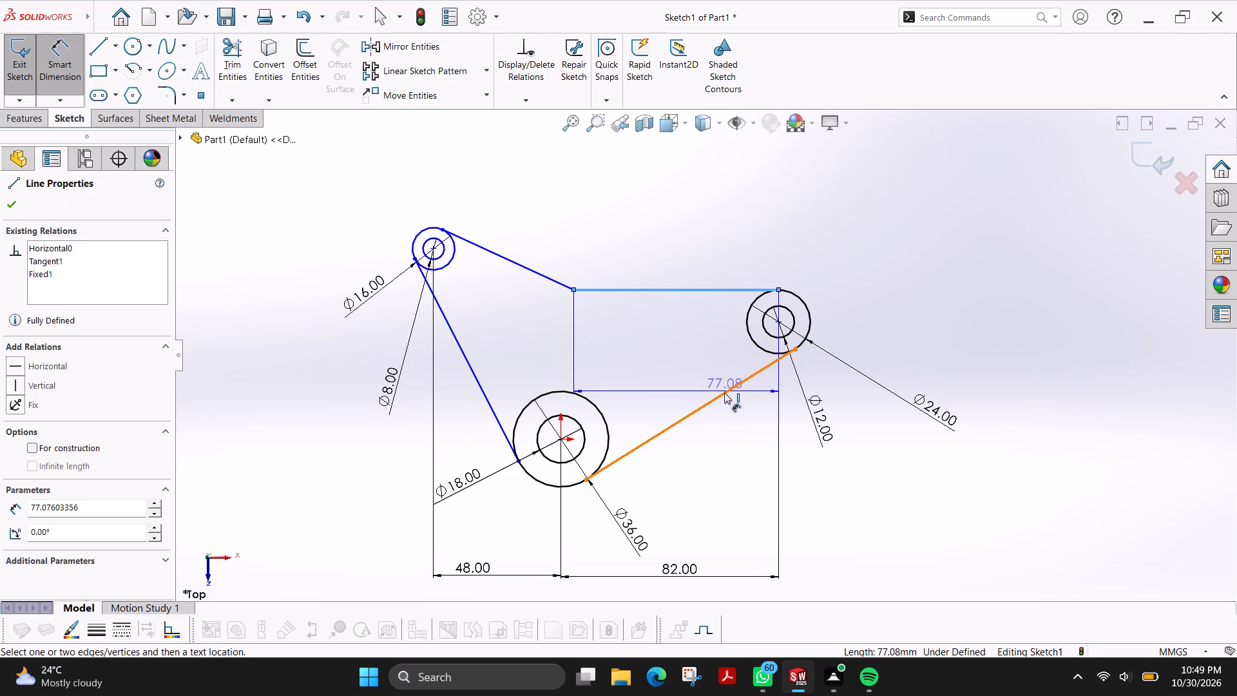
pyautogui.click(724, 392)
pyautogui.click(684, 363)
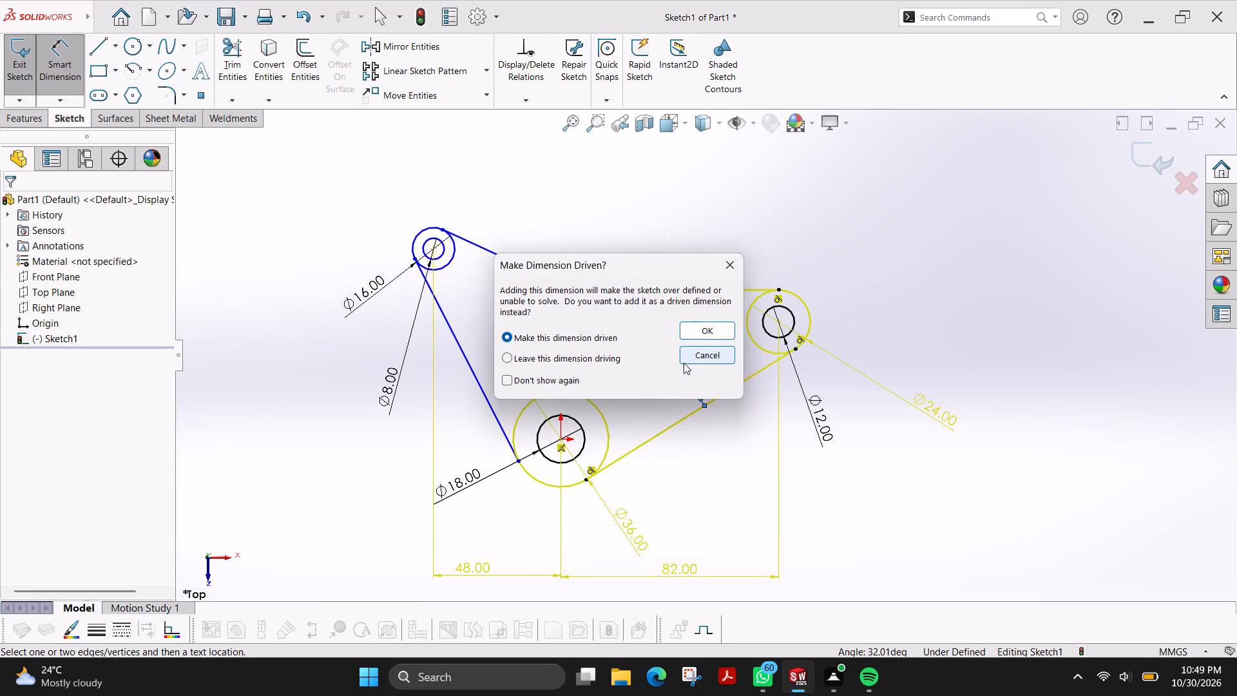
pyautogui.write('18')
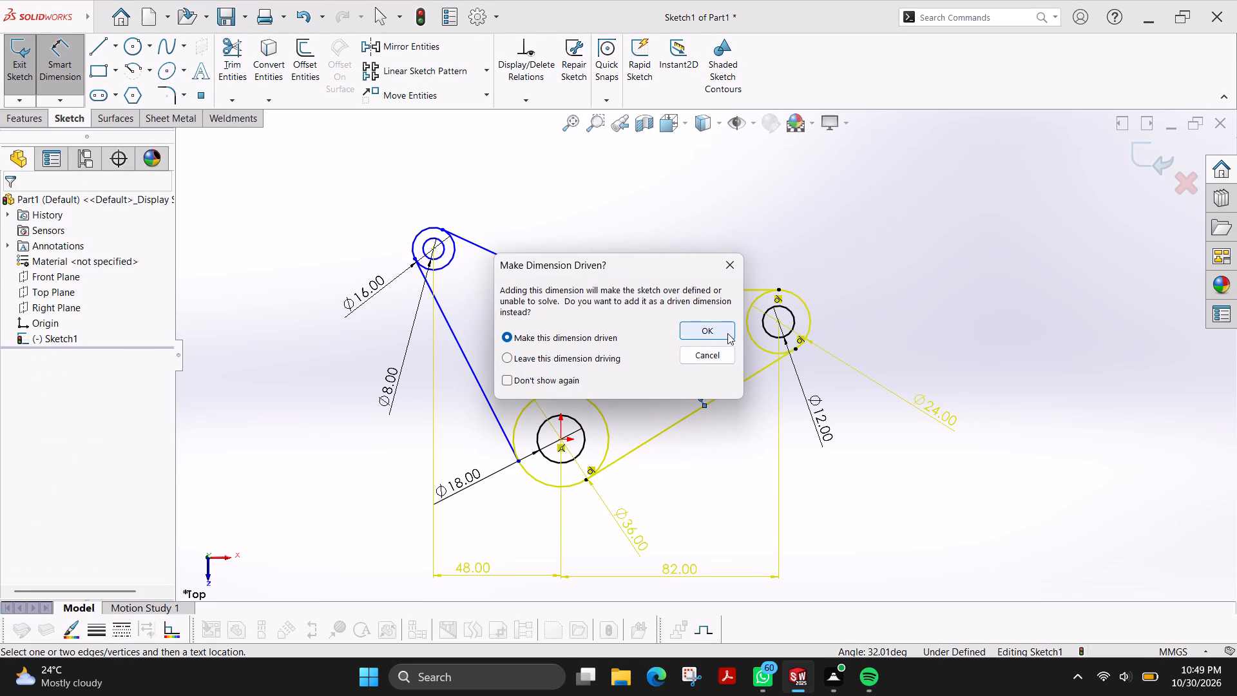
pyautogui.click(726, 333)
pyautogui.doubleClick(693, 364)
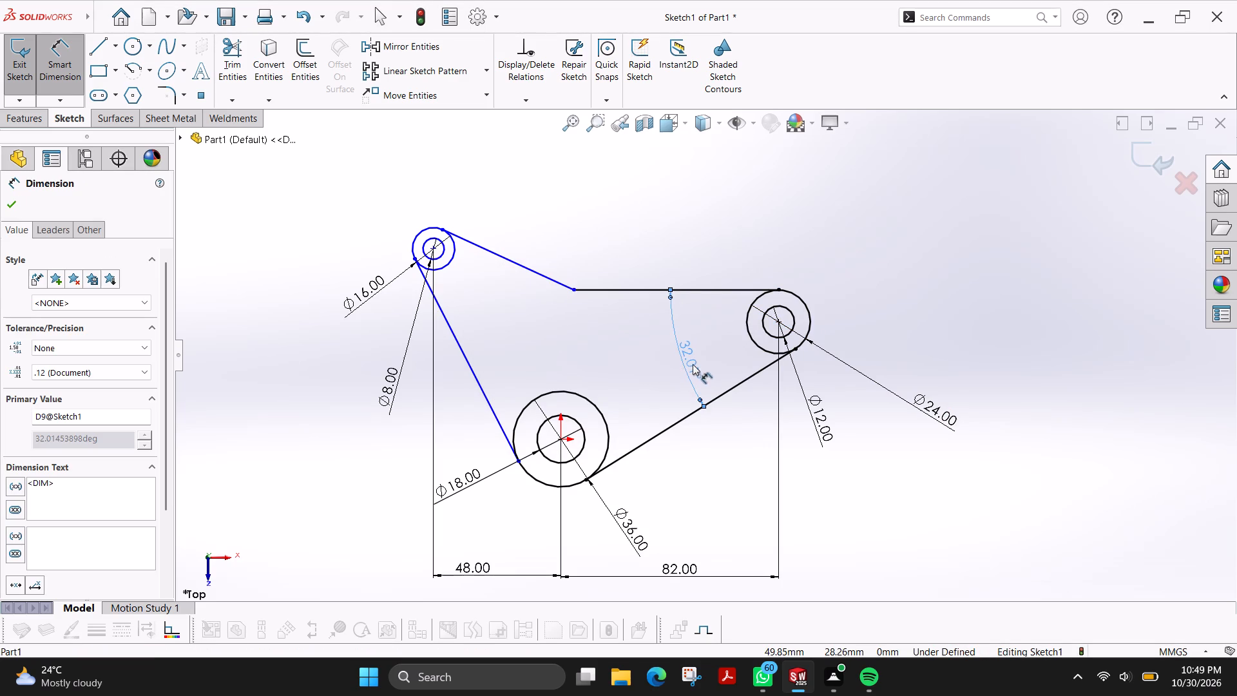
pyautogui.click(711, 337)
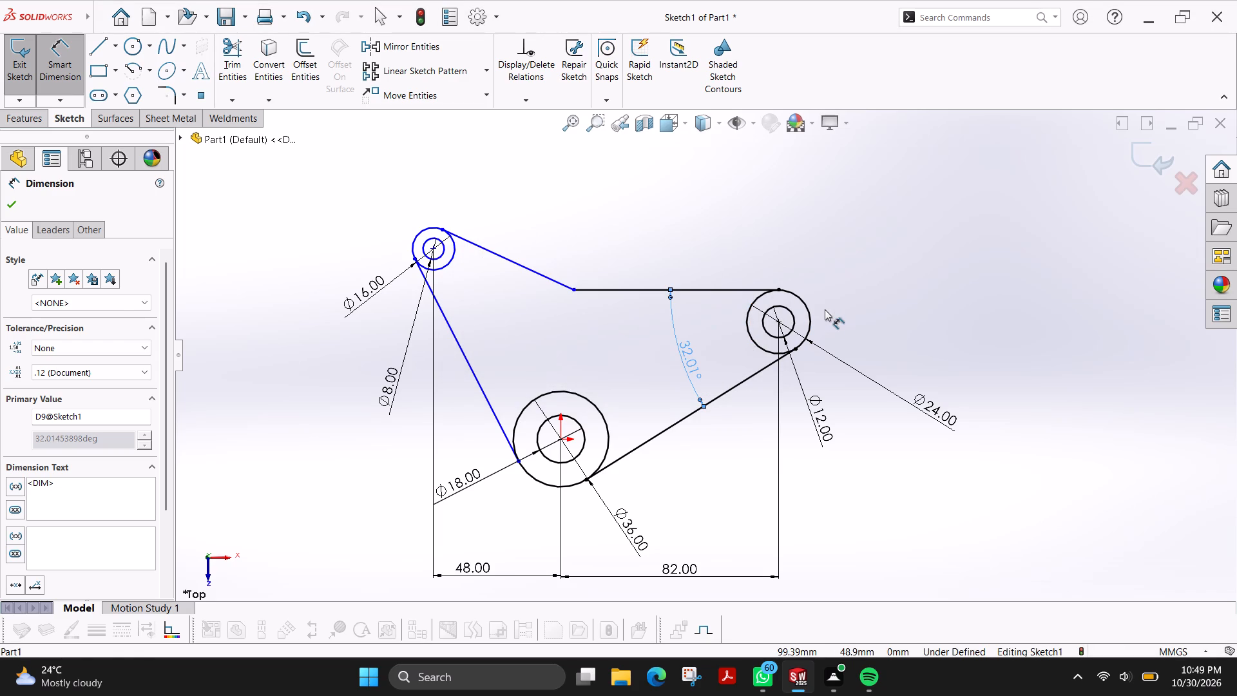
pyautogui.press('Escape')
pyautogui.press('Escape')
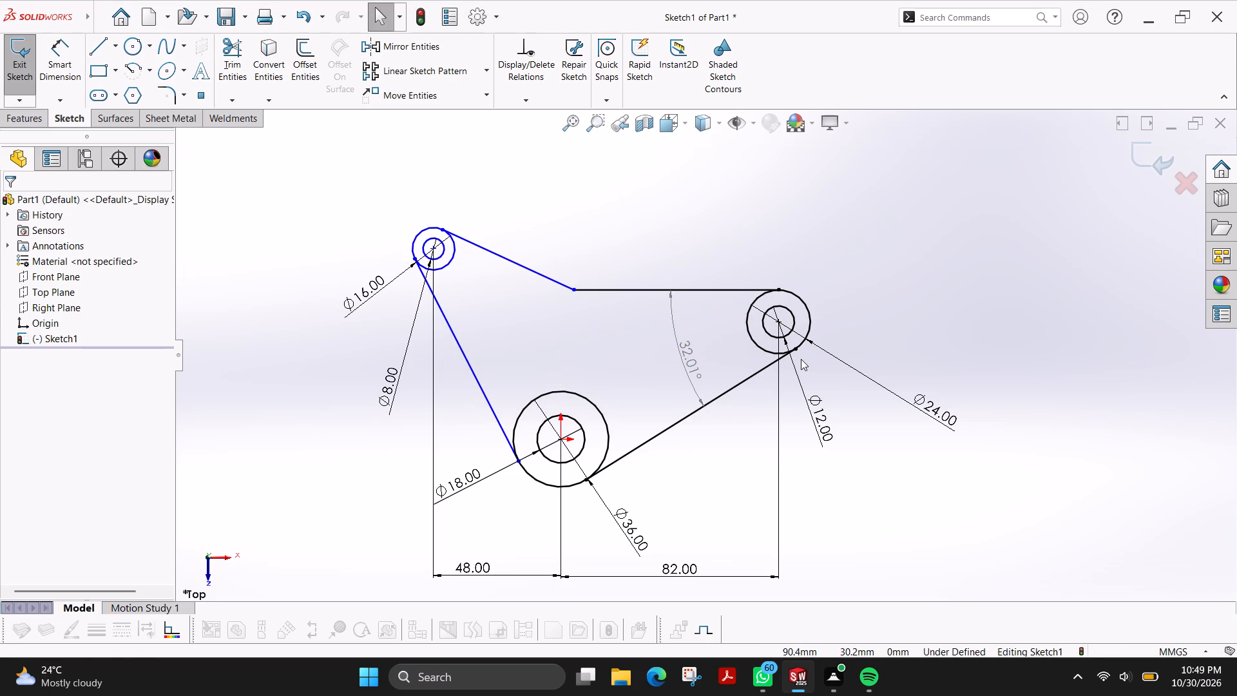
# Delete the Fixed relation from the horizontal line.
pyautogui.click(664, 289)
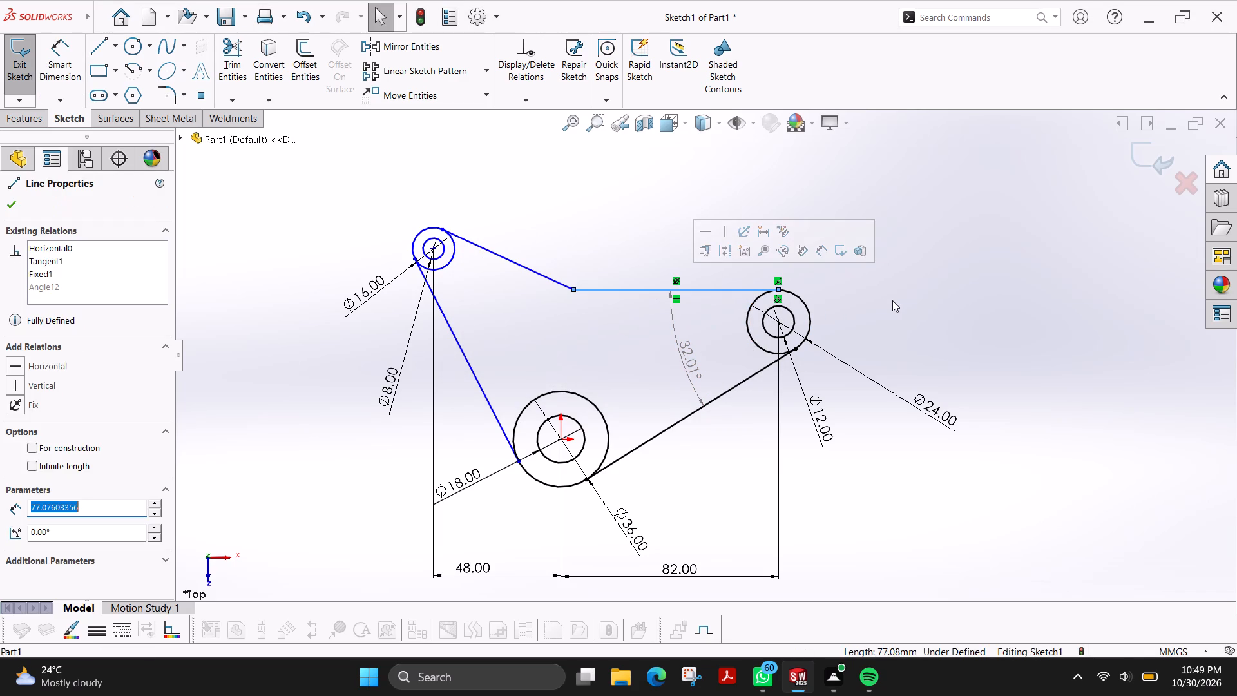
pyautogui.click(675, 282)
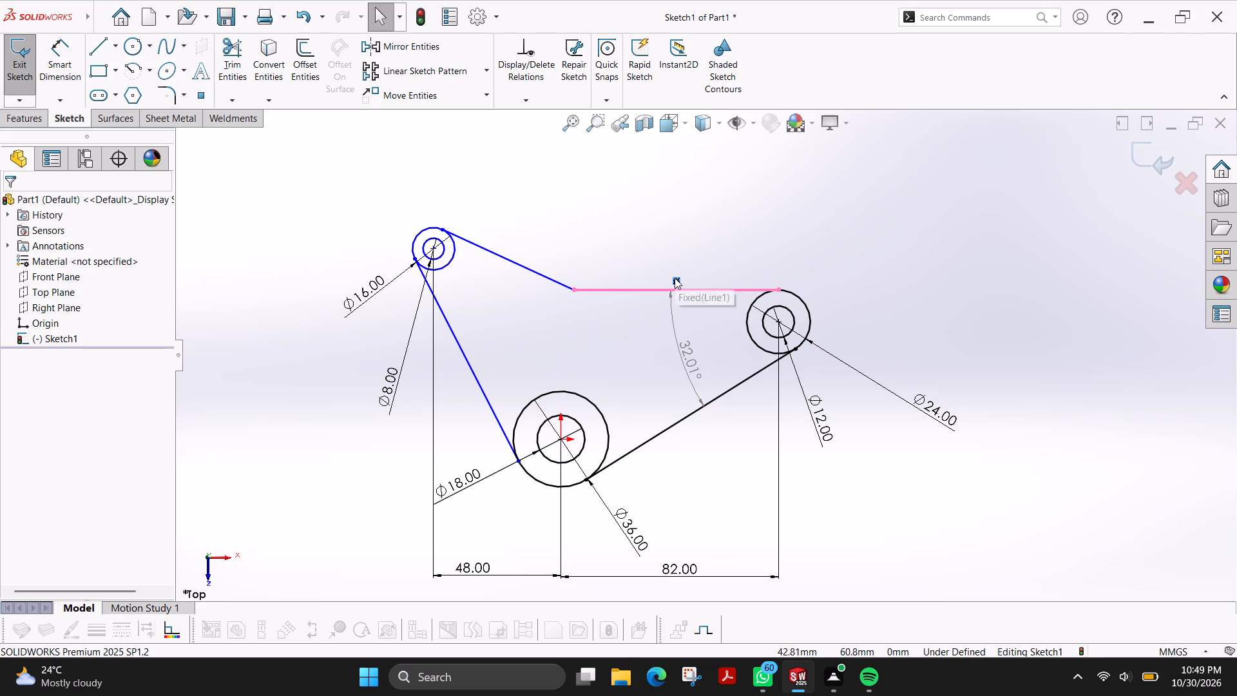
pyautogui.rightClick(675, 278)
pyautogui.click(734, 454)
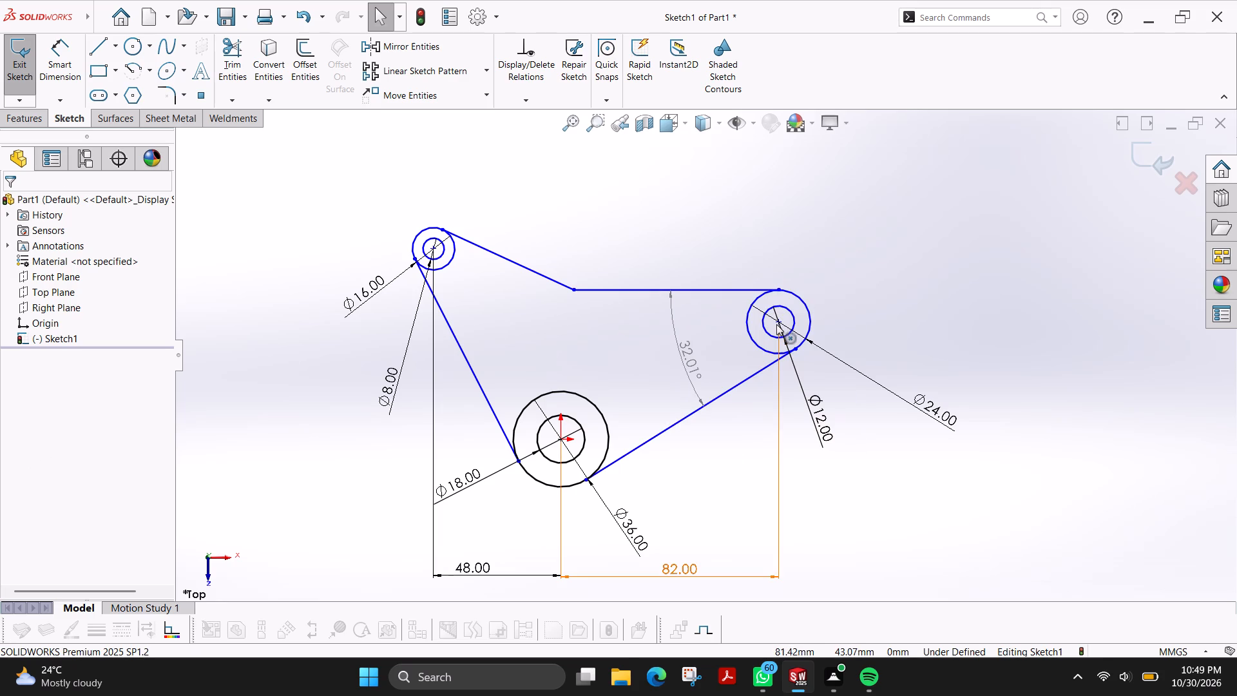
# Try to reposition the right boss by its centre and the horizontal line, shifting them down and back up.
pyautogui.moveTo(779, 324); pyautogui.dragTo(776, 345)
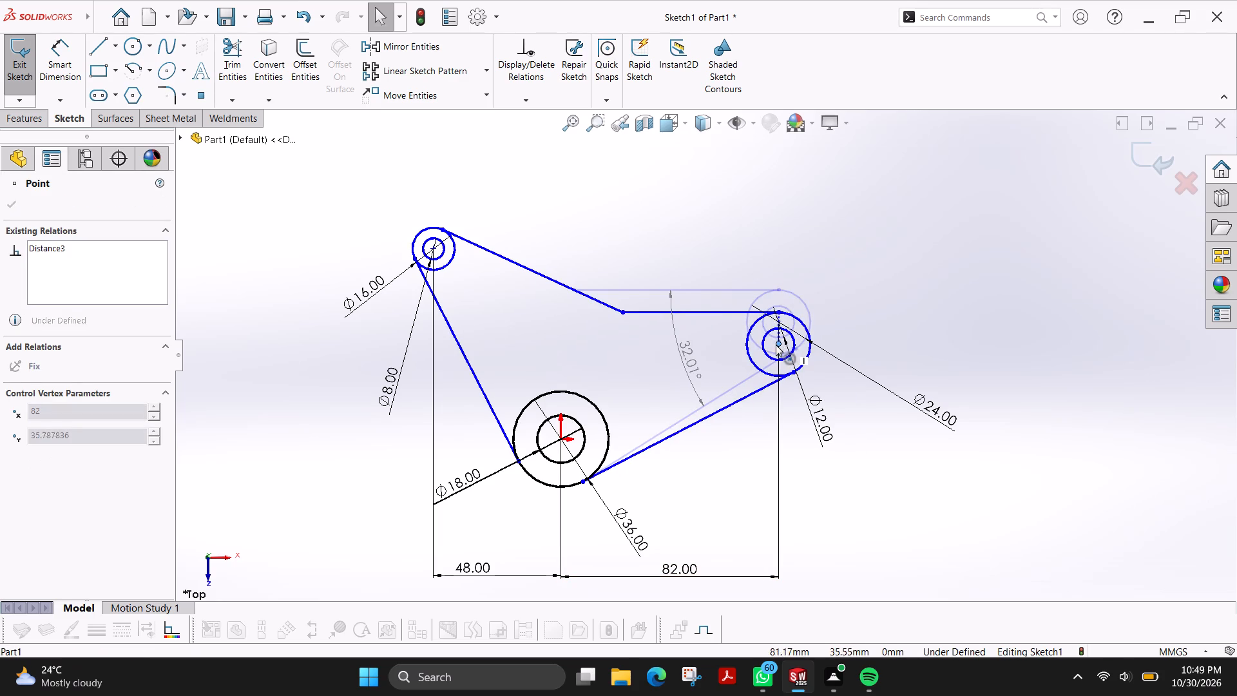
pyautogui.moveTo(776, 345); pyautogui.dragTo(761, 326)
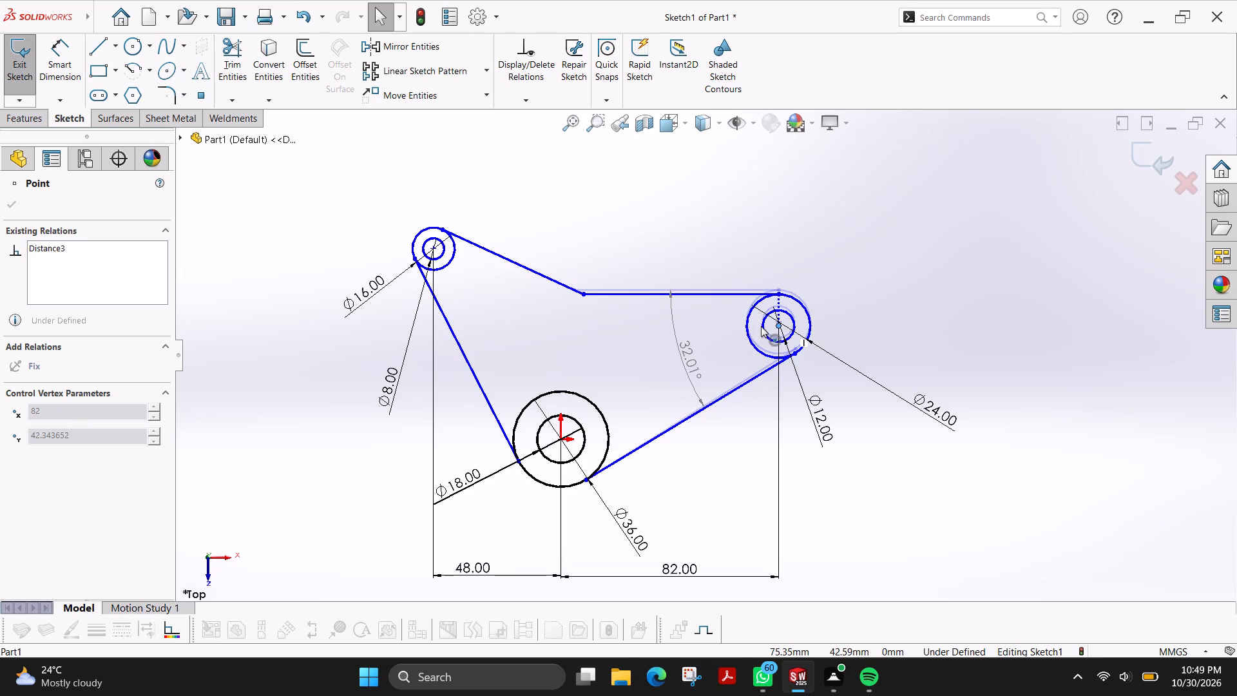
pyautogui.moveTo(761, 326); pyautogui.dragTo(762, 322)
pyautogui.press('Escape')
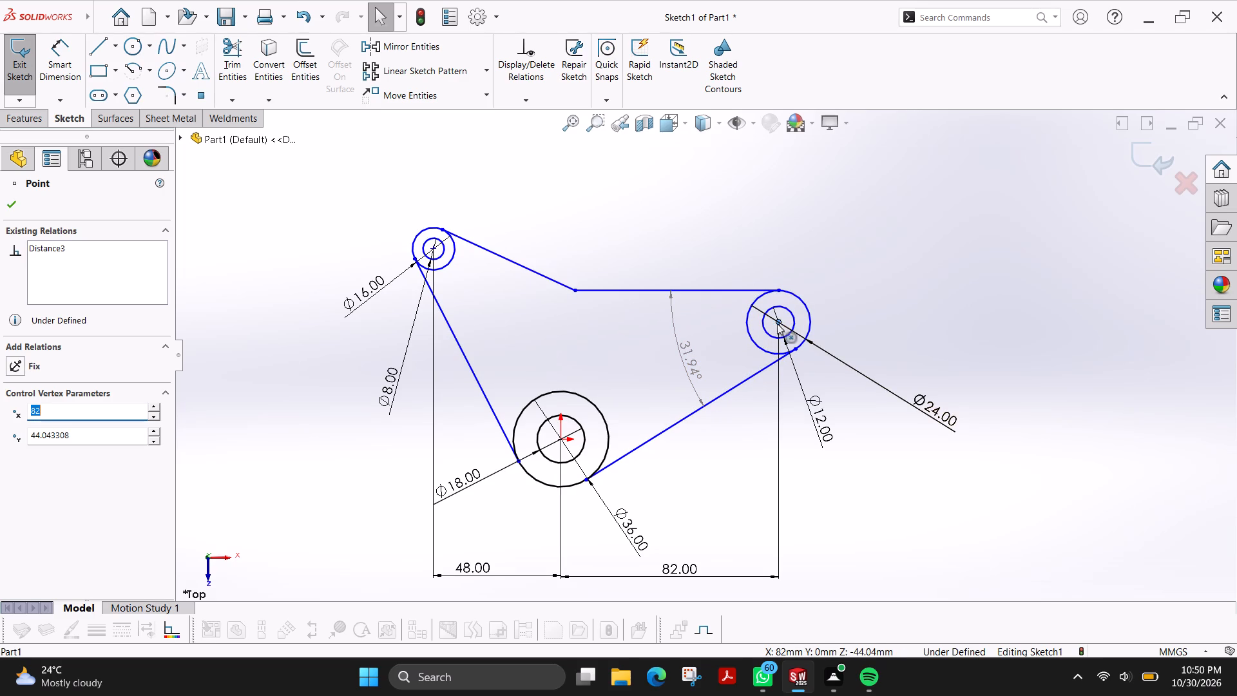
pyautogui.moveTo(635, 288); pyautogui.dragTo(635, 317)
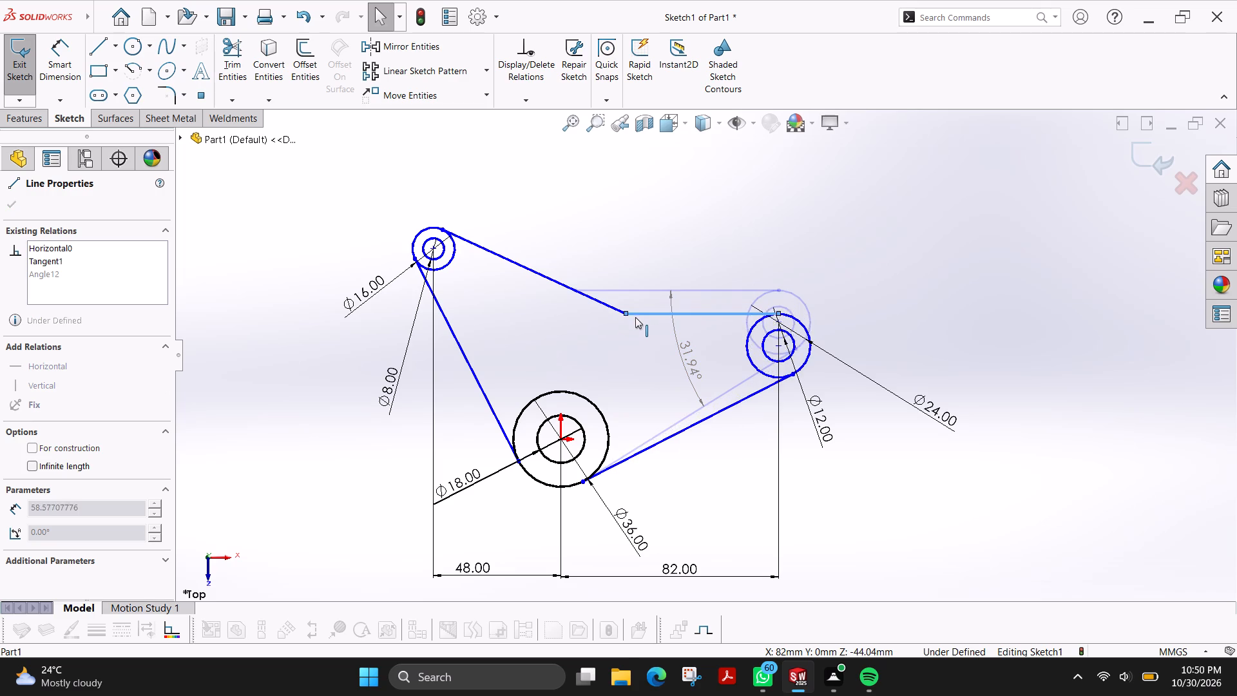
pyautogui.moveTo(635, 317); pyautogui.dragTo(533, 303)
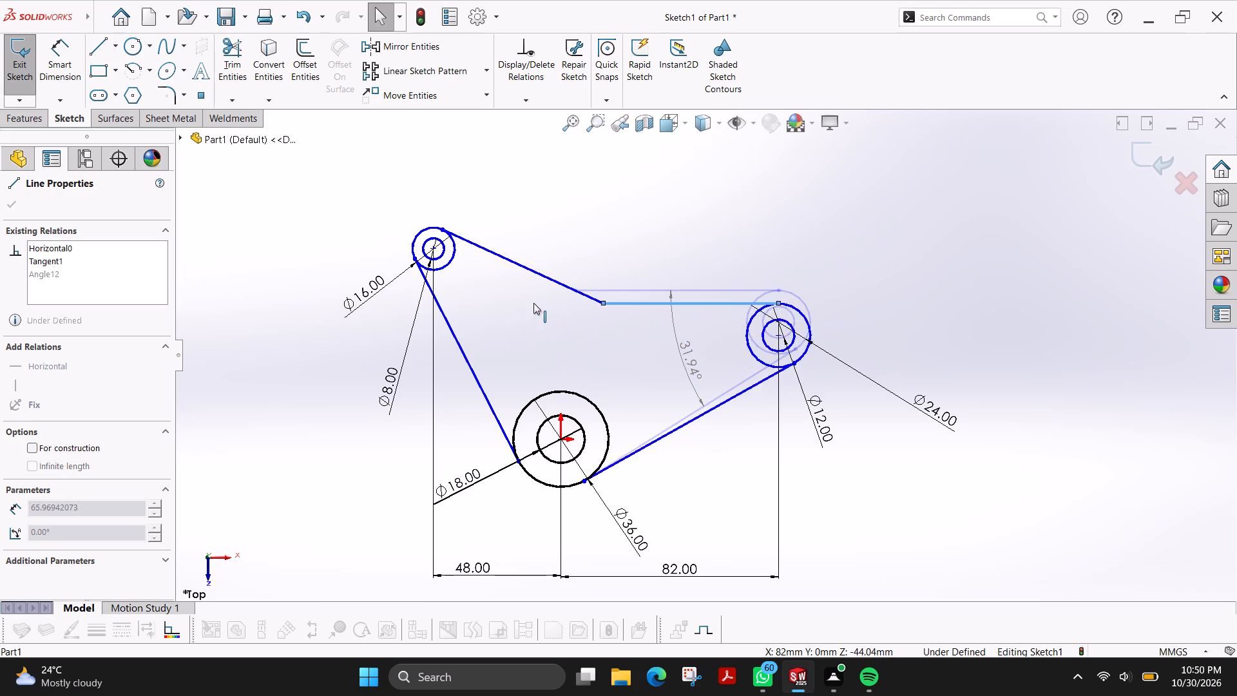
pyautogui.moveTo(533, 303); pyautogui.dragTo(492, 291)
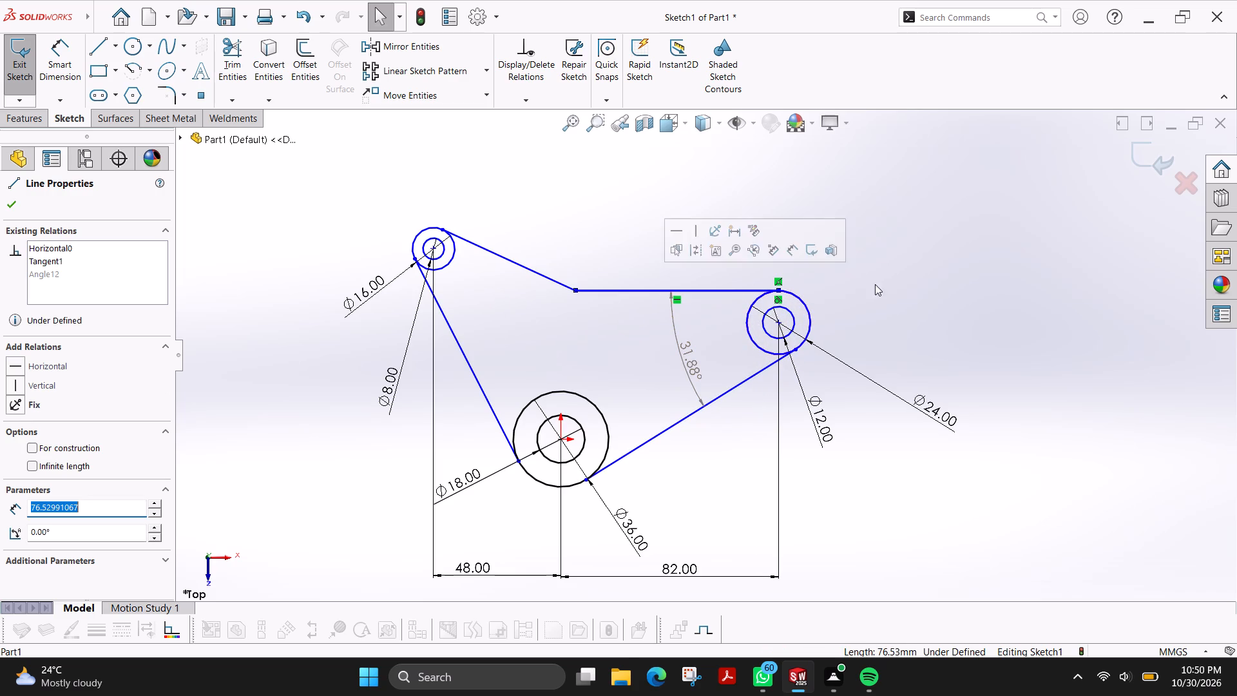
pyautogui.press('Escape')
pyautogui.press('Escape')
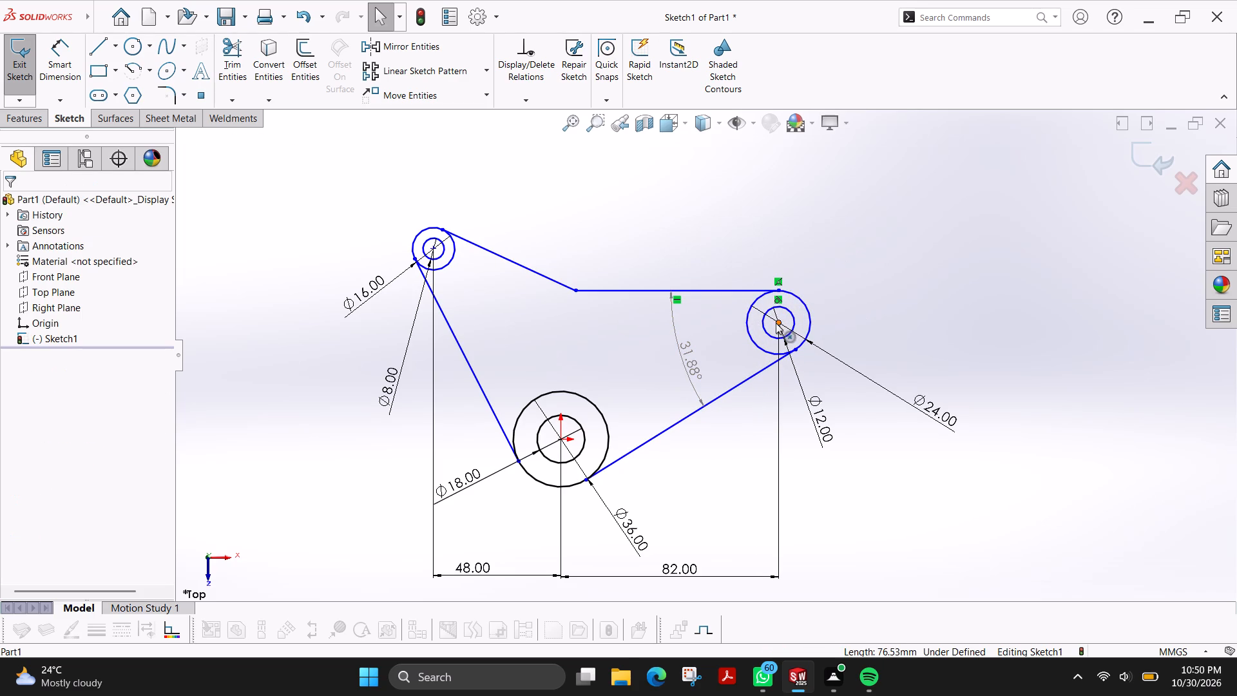
# Move the right boss down by its centre to about 20 mm above the origin.
pyautogui.moveTo(778, 324); pyautogui.dragTo(769, 356)
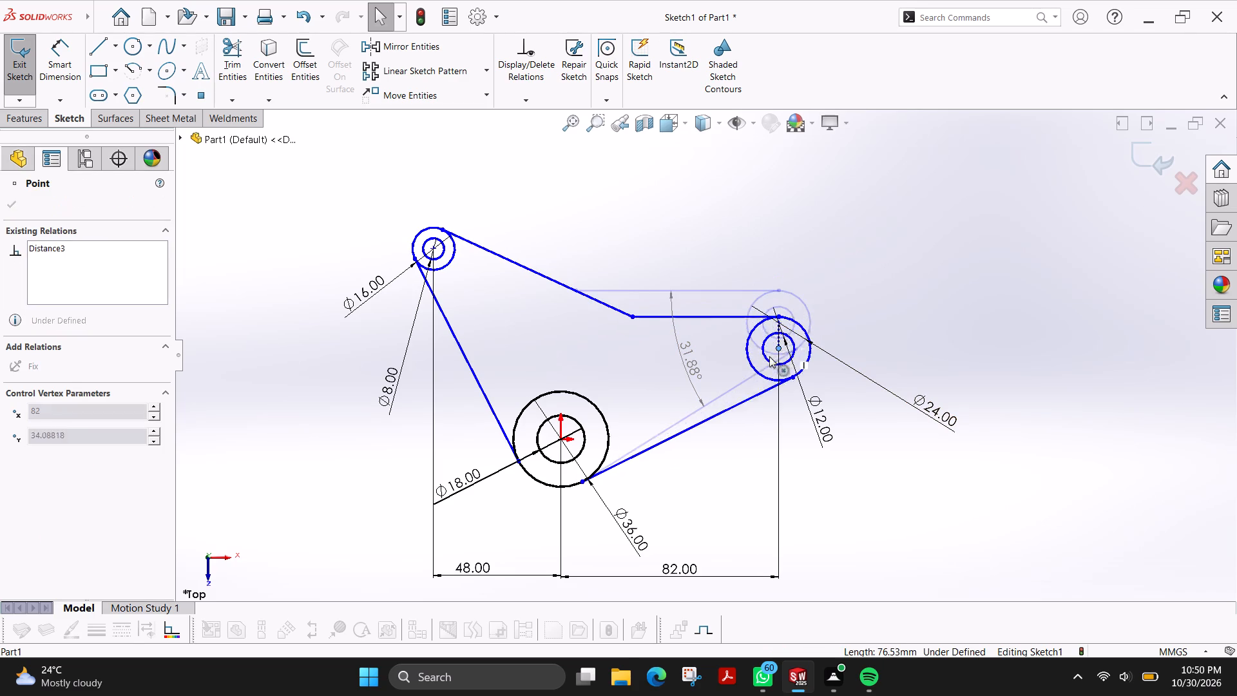
pyautogui.moveTo(769, 356); pyautogui.dragTo(762, 381)
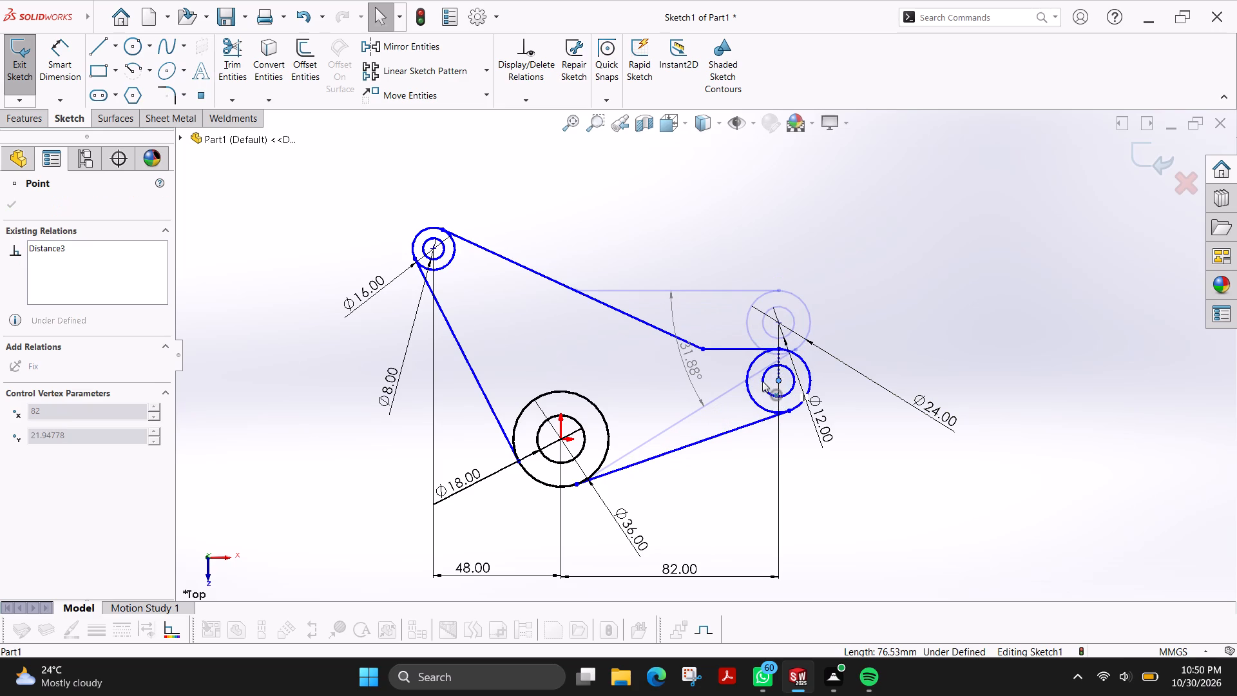
pyautogui.moveTo(762, 381); pyautogui.dragTo(762, 387)
# Move the corner joining the upper-left tangent line and the horizontal line to about 8 mm across and 36 mm above the origin.
pyautogui.moveTo(714, 353); pyautogui.dragTo(696, 354)
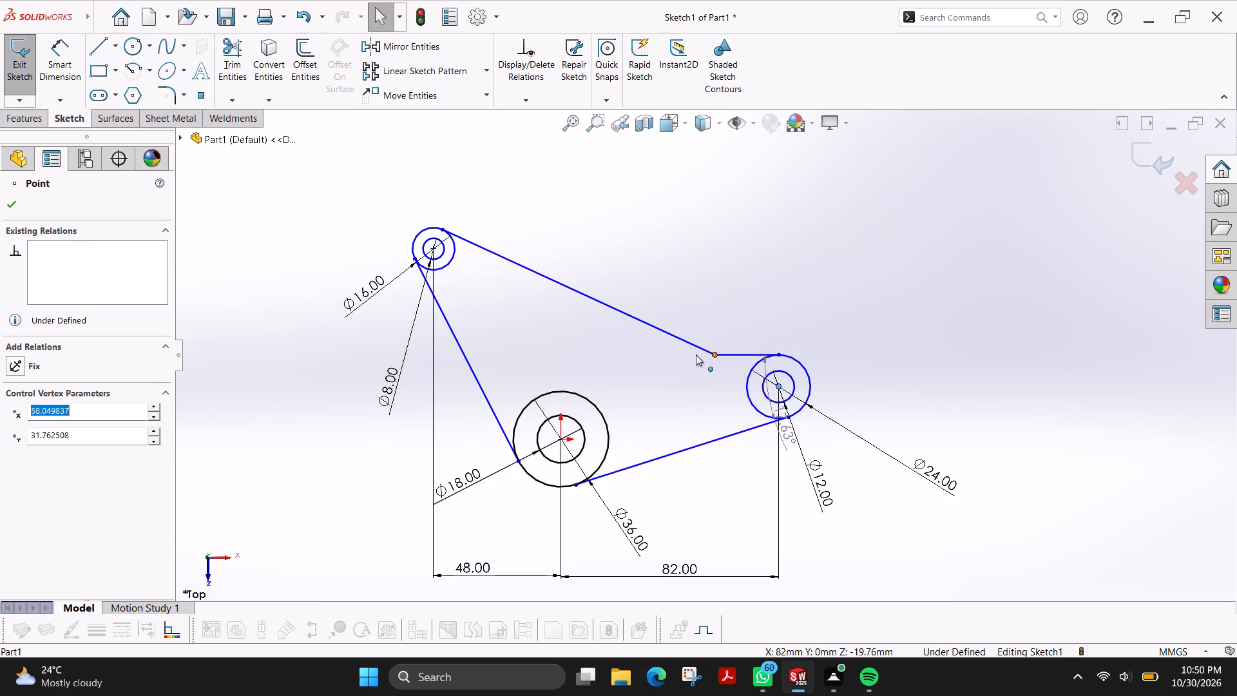
pyautogui.moveTo(696, 354); pyautogui.dragTo(583, 354)
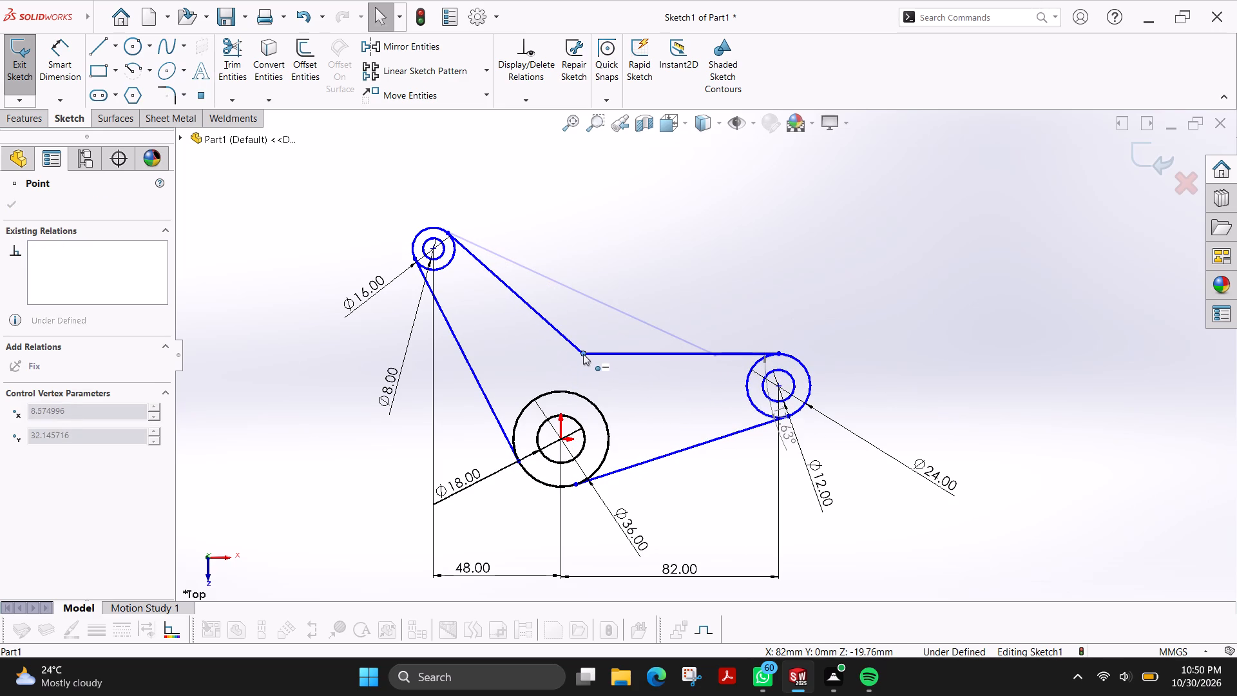
pyautogui.moveTo(583, 354); pyautogui.dragTo(586, 345)
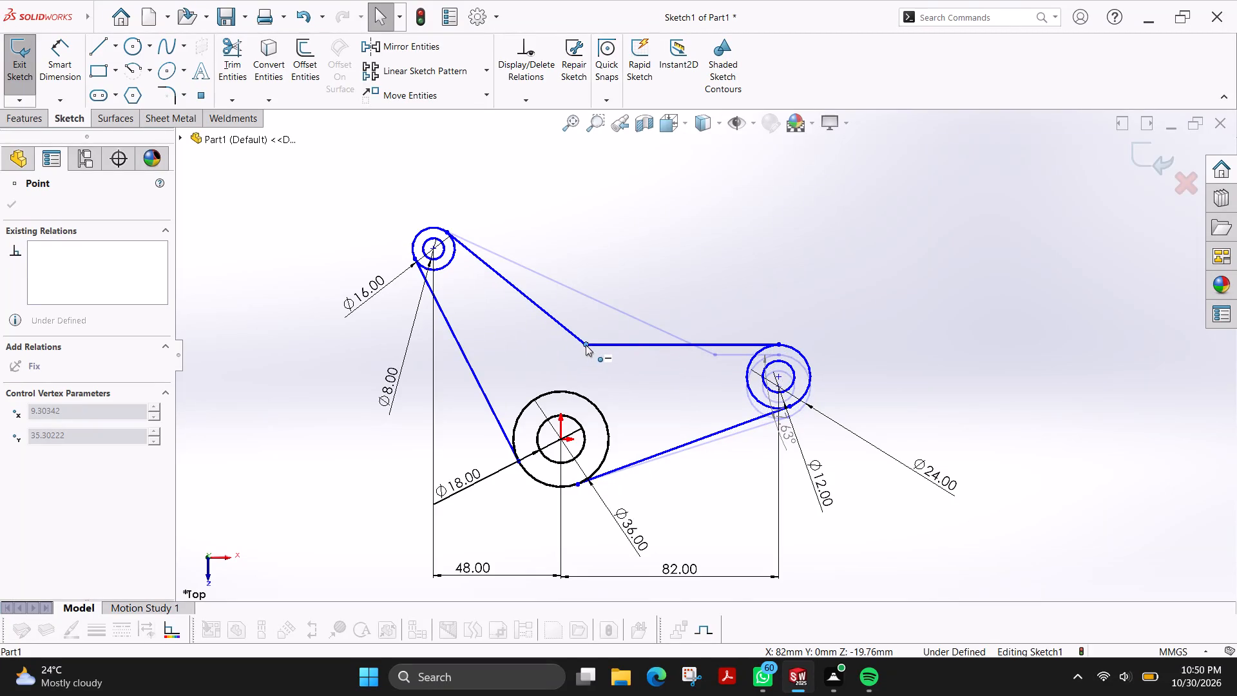
pyautogui.moveTo(586, 345); pyautogui.dragTo(582, 345)
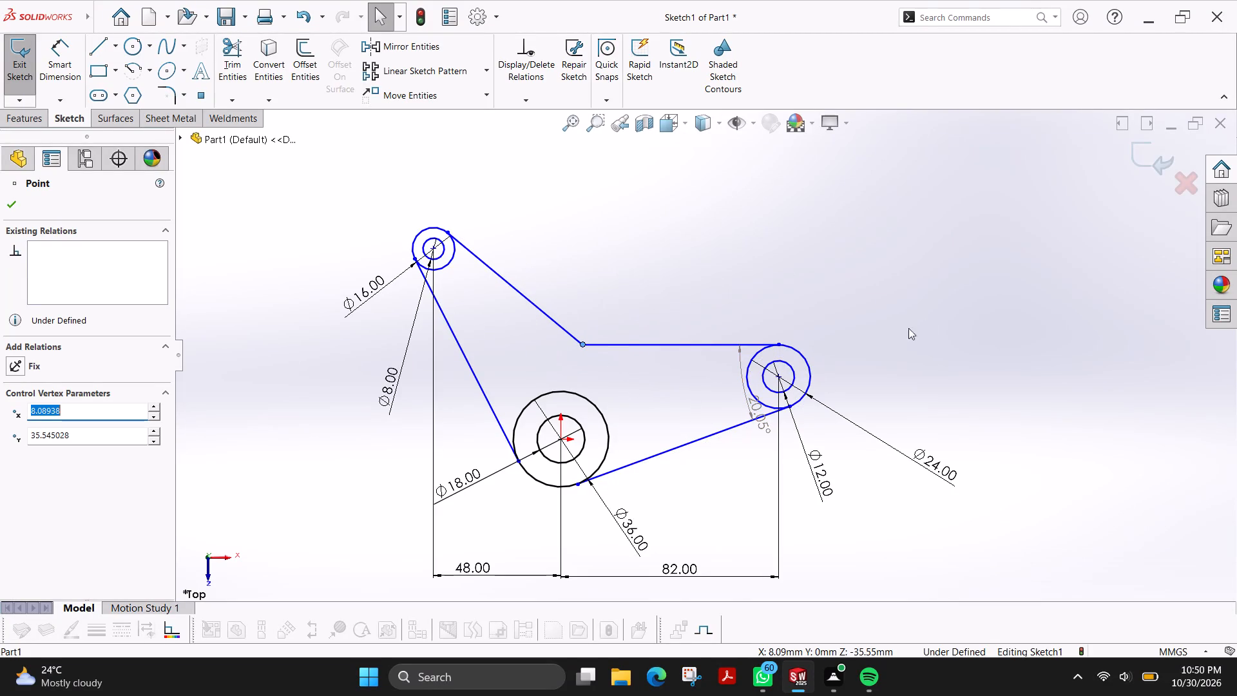
pyautogui.press('Escape')
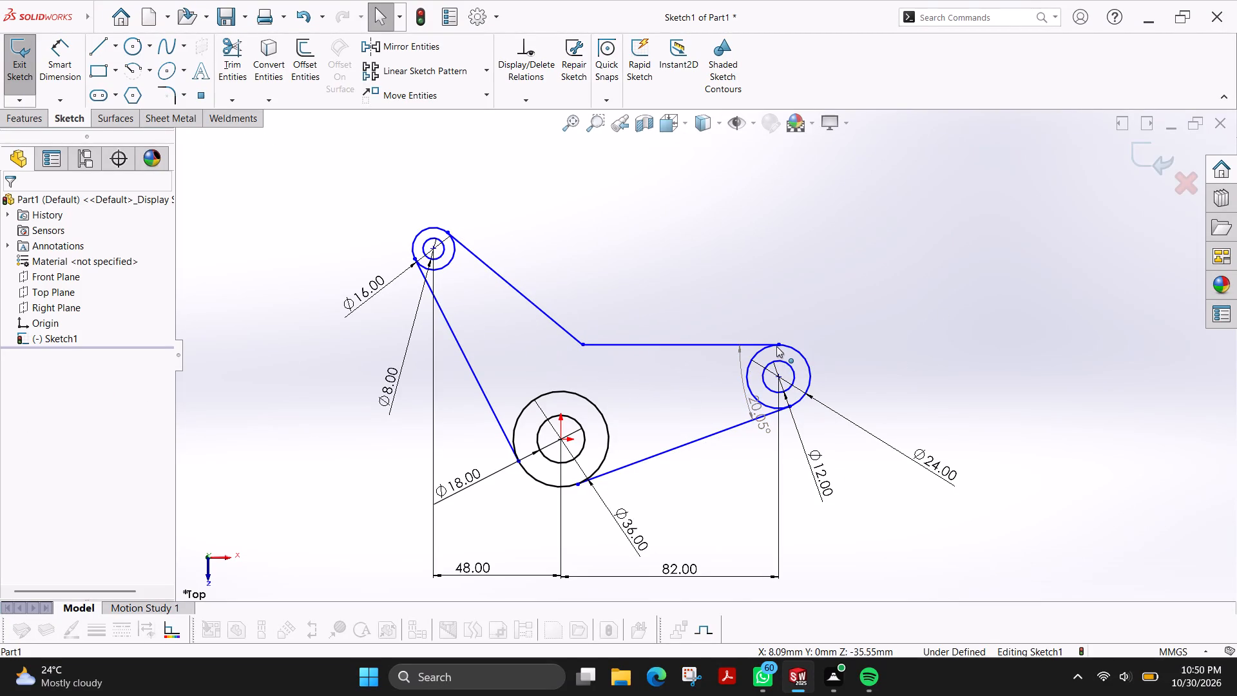
# Delete the horizontal line between the corner point and the right boss.
pyautogui.click(659, 344)
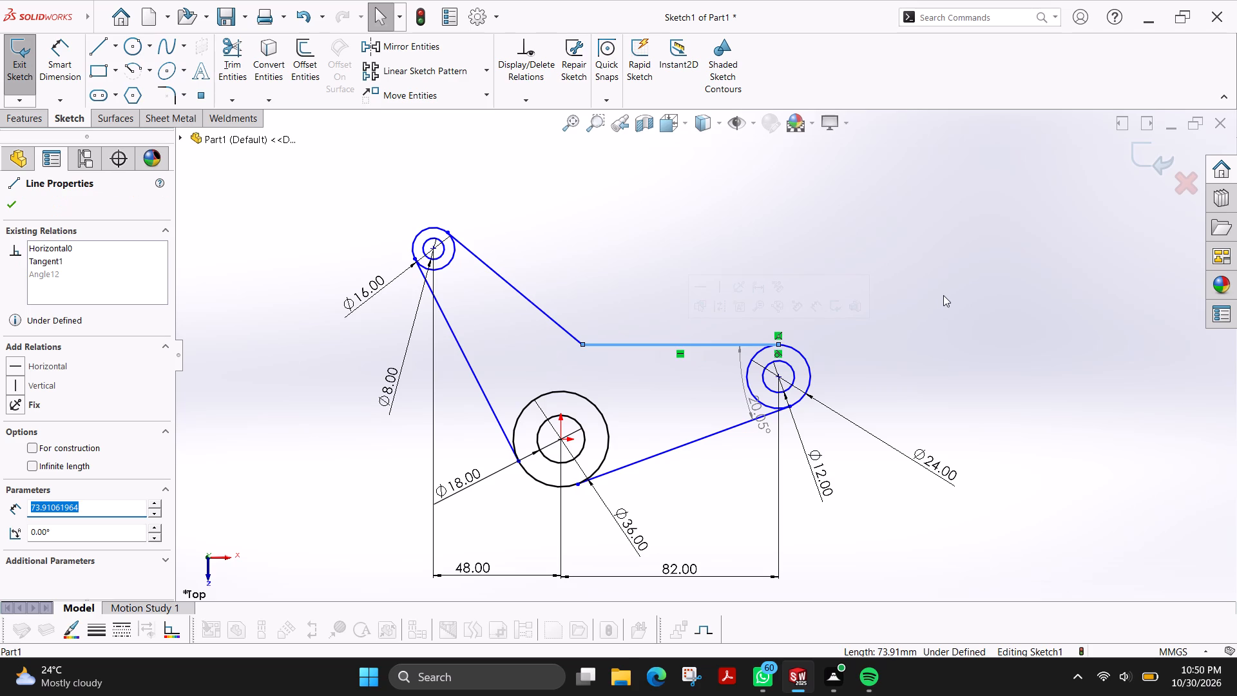
pyautogui.press('Delete')
pyautogui.click(533, 340)
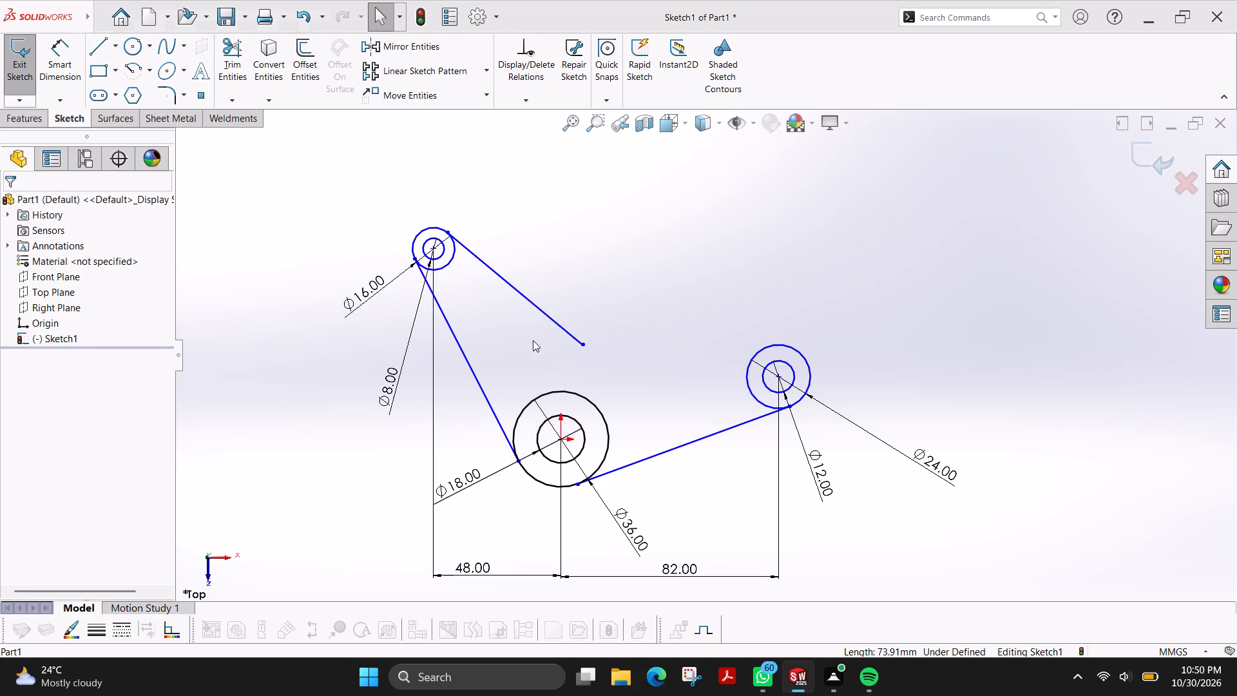
# Draw a horizontal line about 110 mm long from the top of the right boss's outer circle, past the upper-left tangent line's end.
pyautogui.click(106, 53)
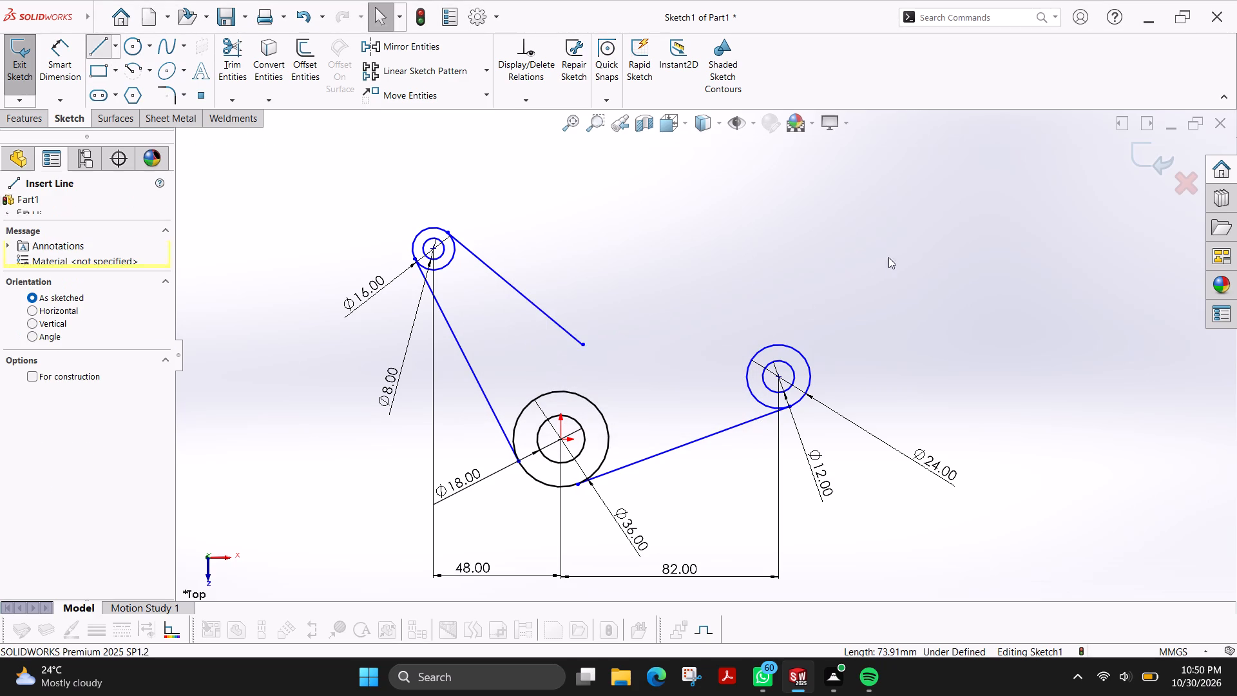
pyautogui.click(780, 343)
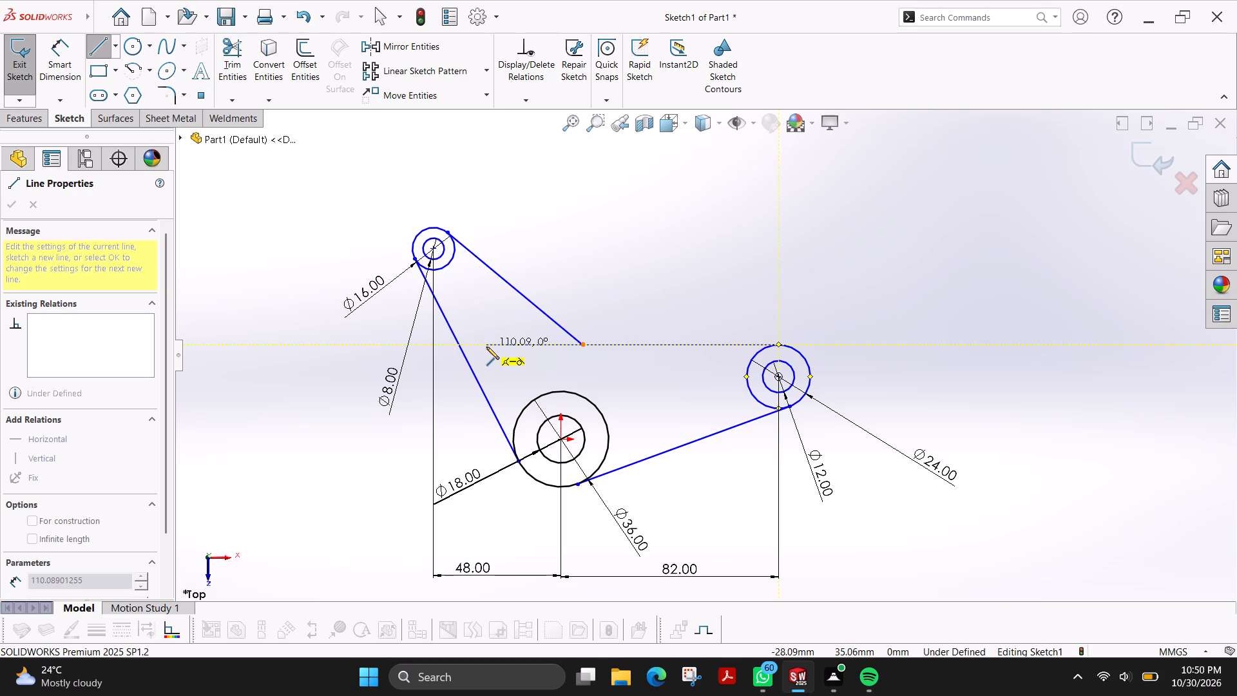
pyautogui.click(486, 347)
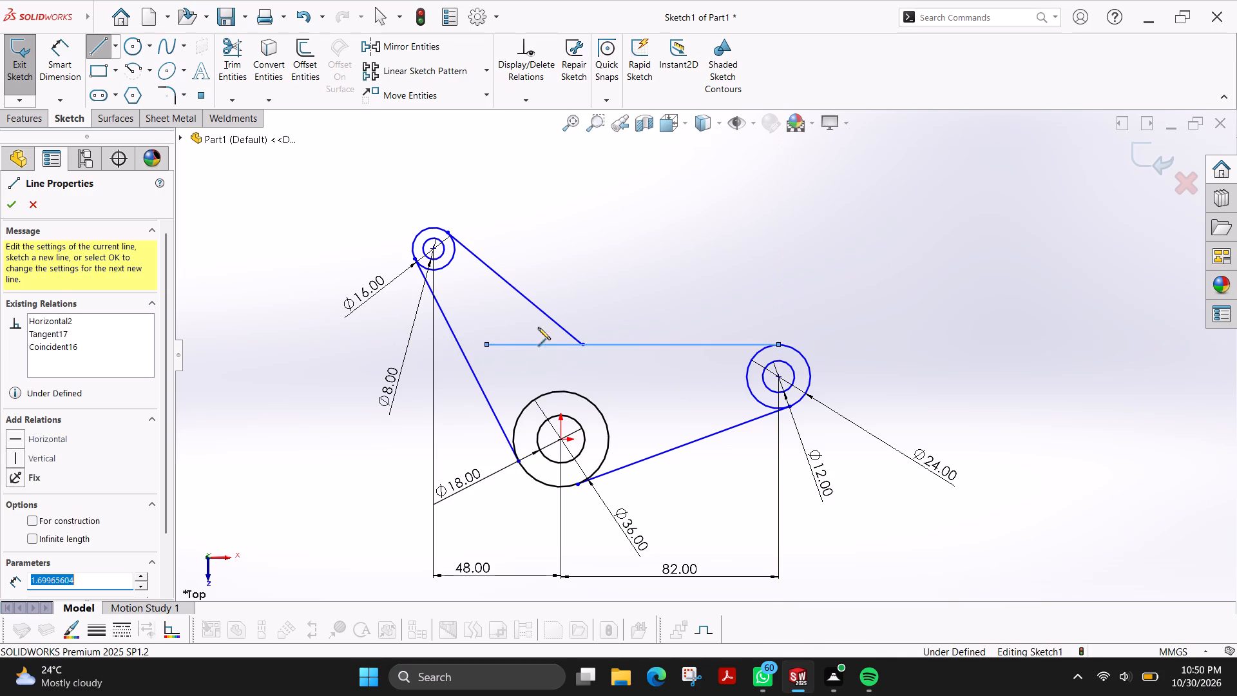
pyautogui.press('Escape')
# Trim the part of the horizontal line that extends beyond the upper-left tangent line's end.
pyautogui.click(228, 59)
pyautogui.moveTo(520, 334); pyautogui.dragTo(544, 357)
pyautogui.press('Escape')
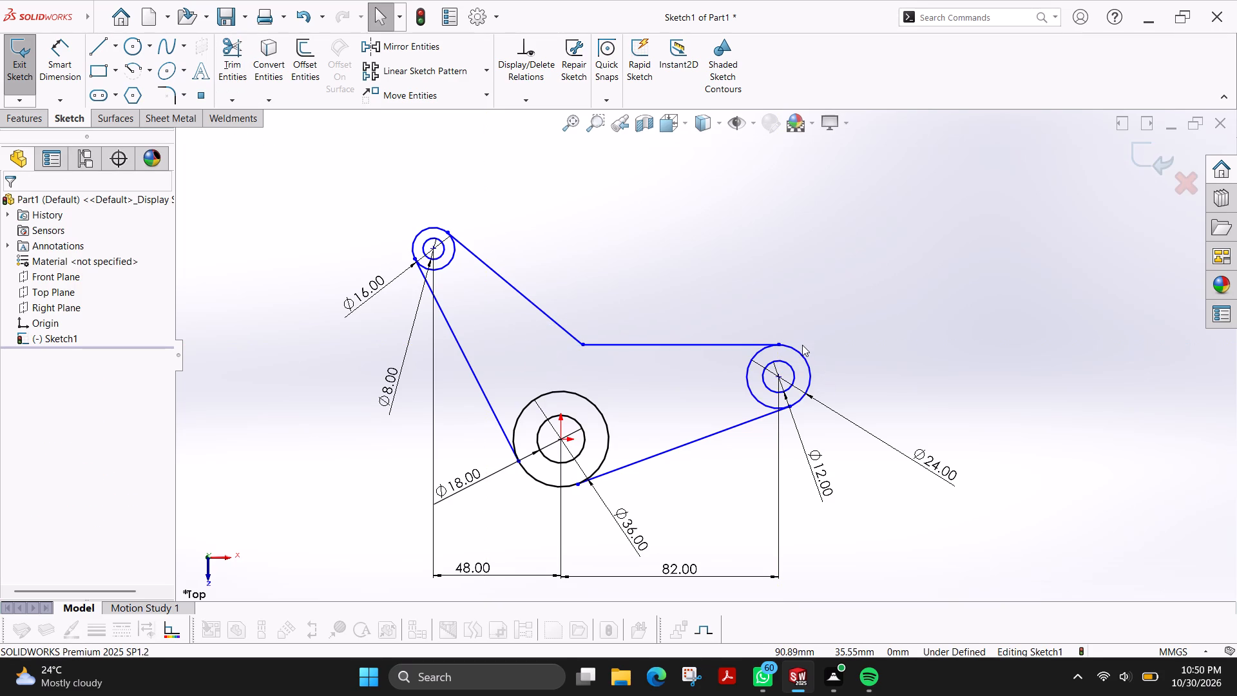
# Apply a Fix relation to the new horizontal line.
pyautogui.click(664, 345)
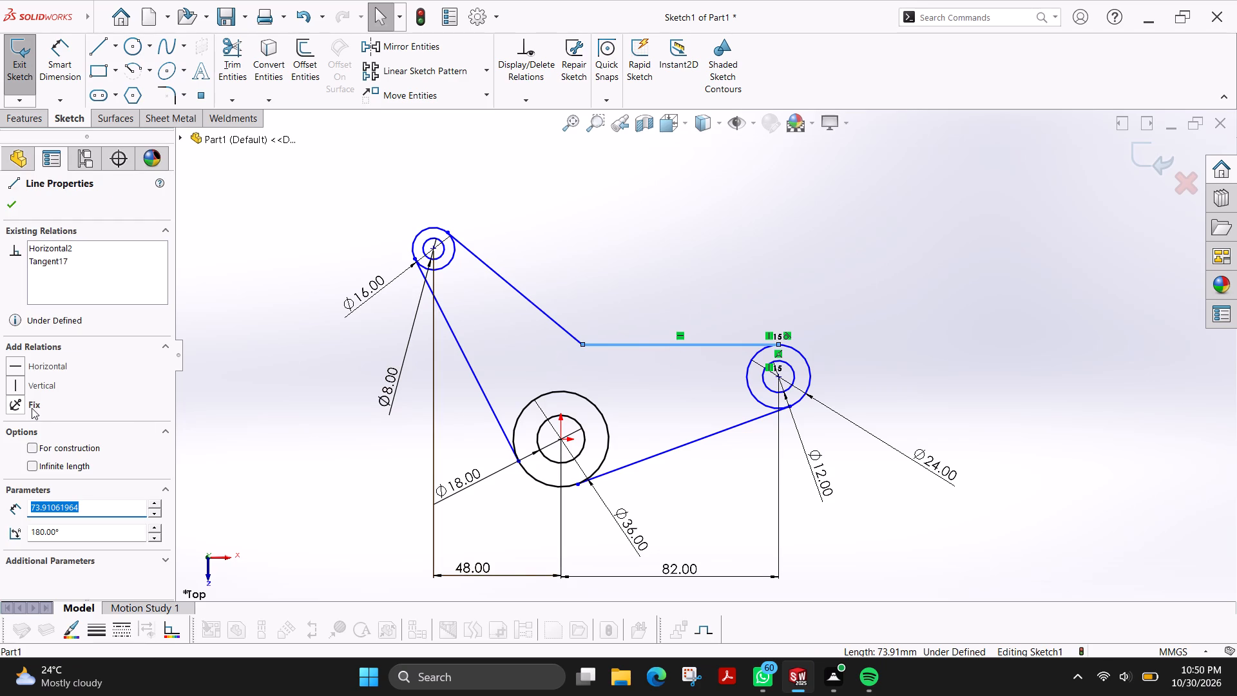
pyautogui.click(32, 408)
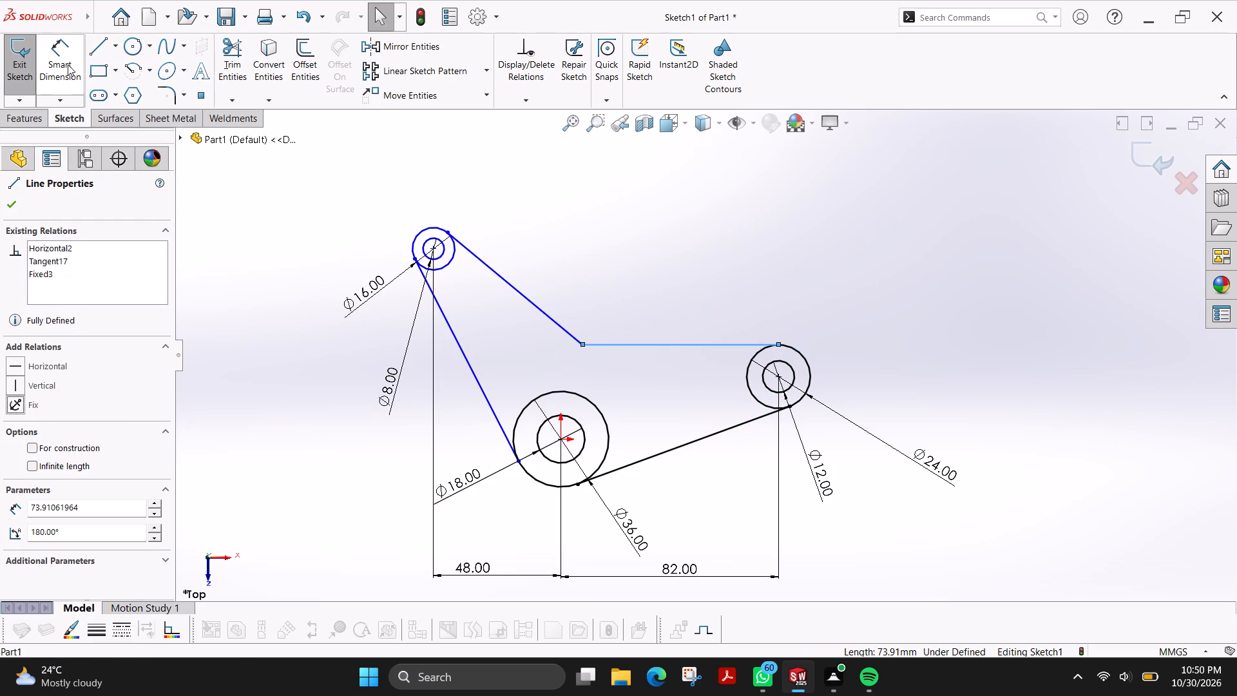
# Dimension the angle between the left tangent line and the horizontal line as 54°.
pyautogui.click(68, 64)
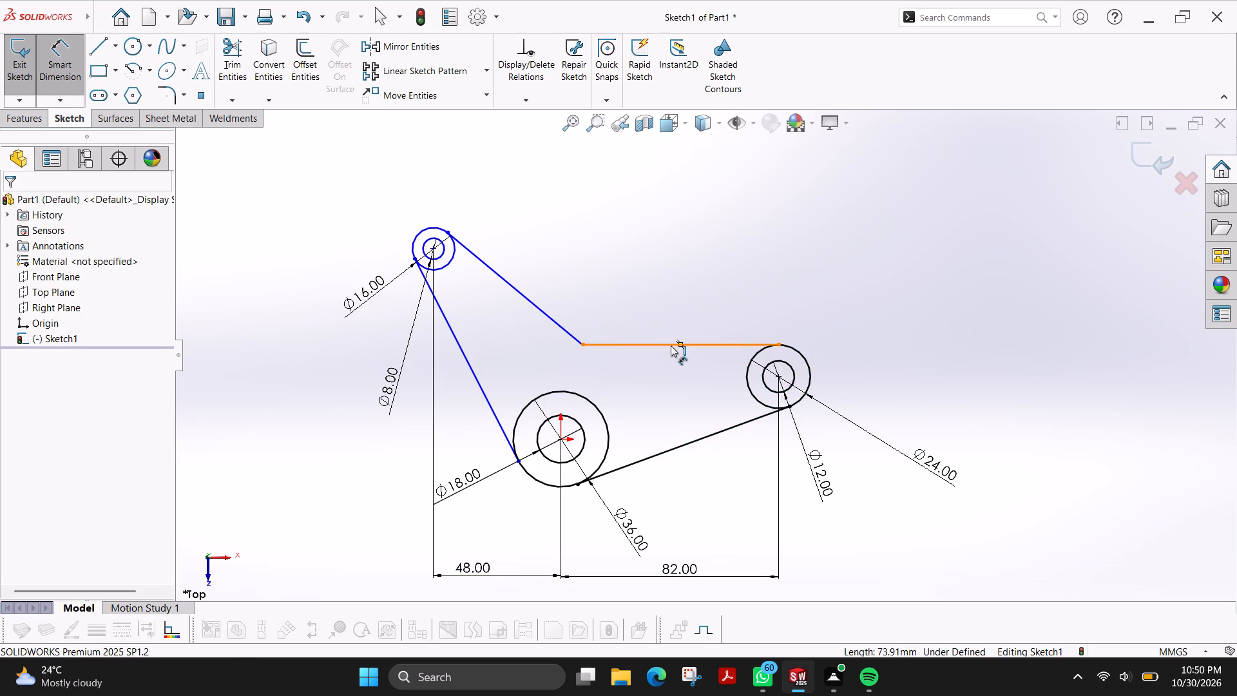
pyautogui.click(472, 374)
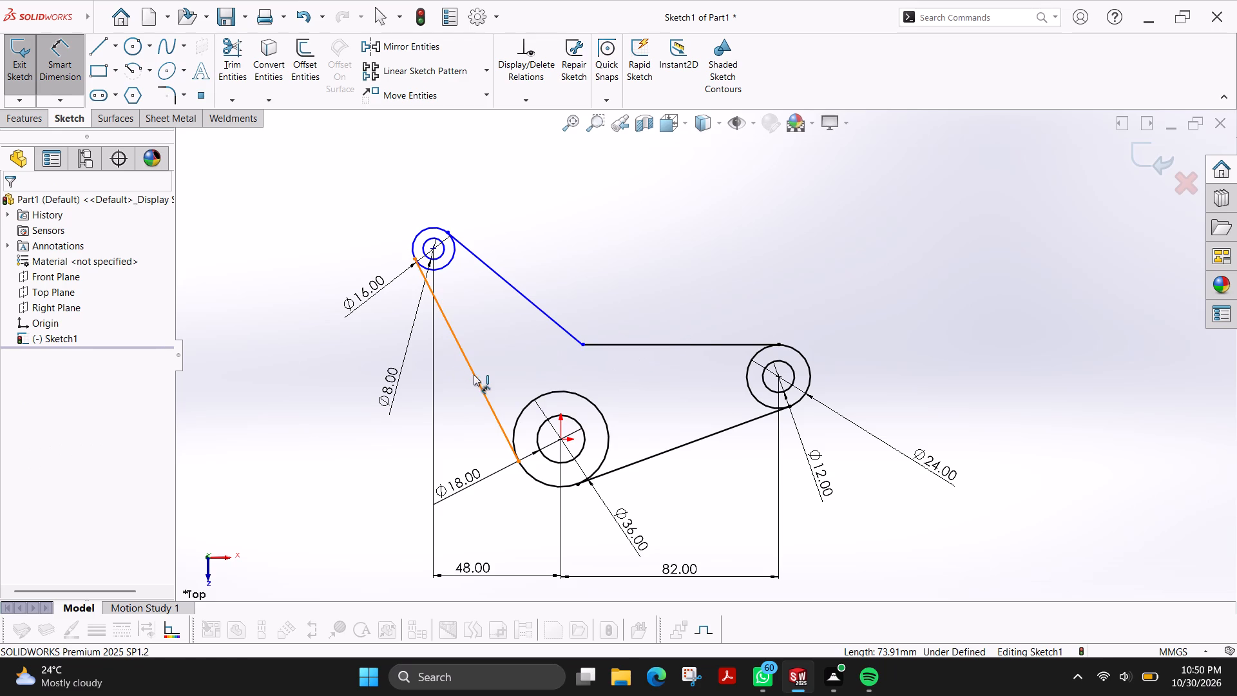
pyautogui.click(686, 345)
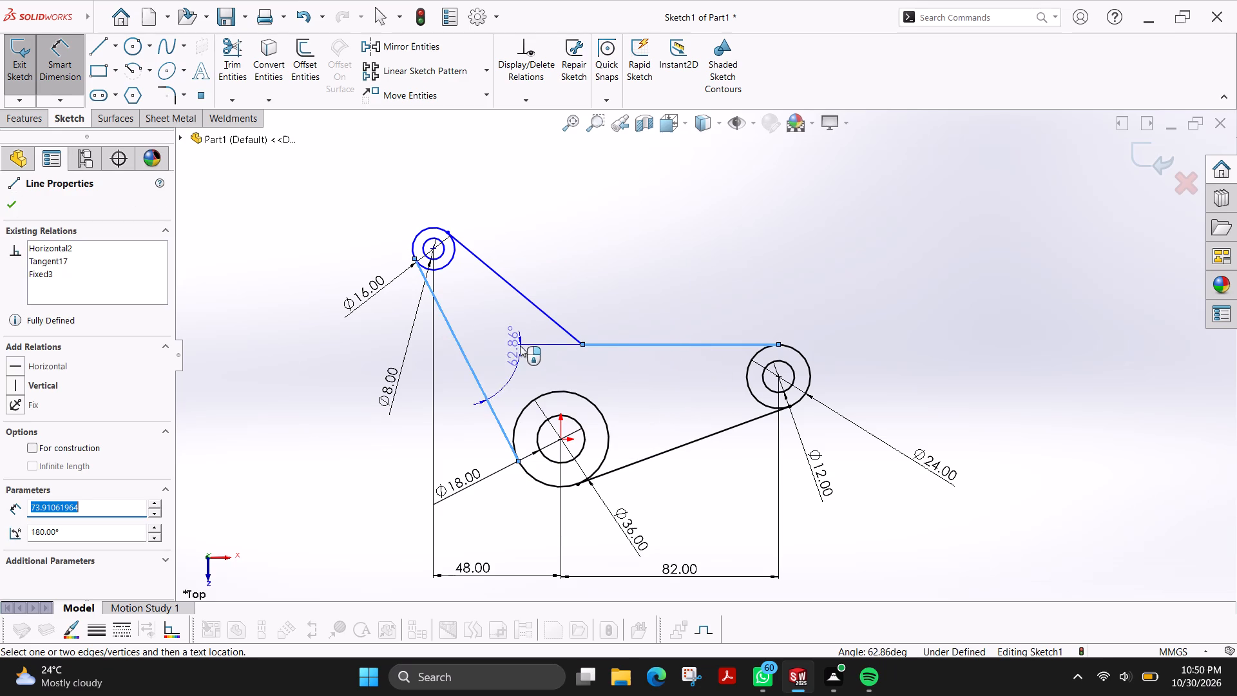
pyautogui.click(506, 365)
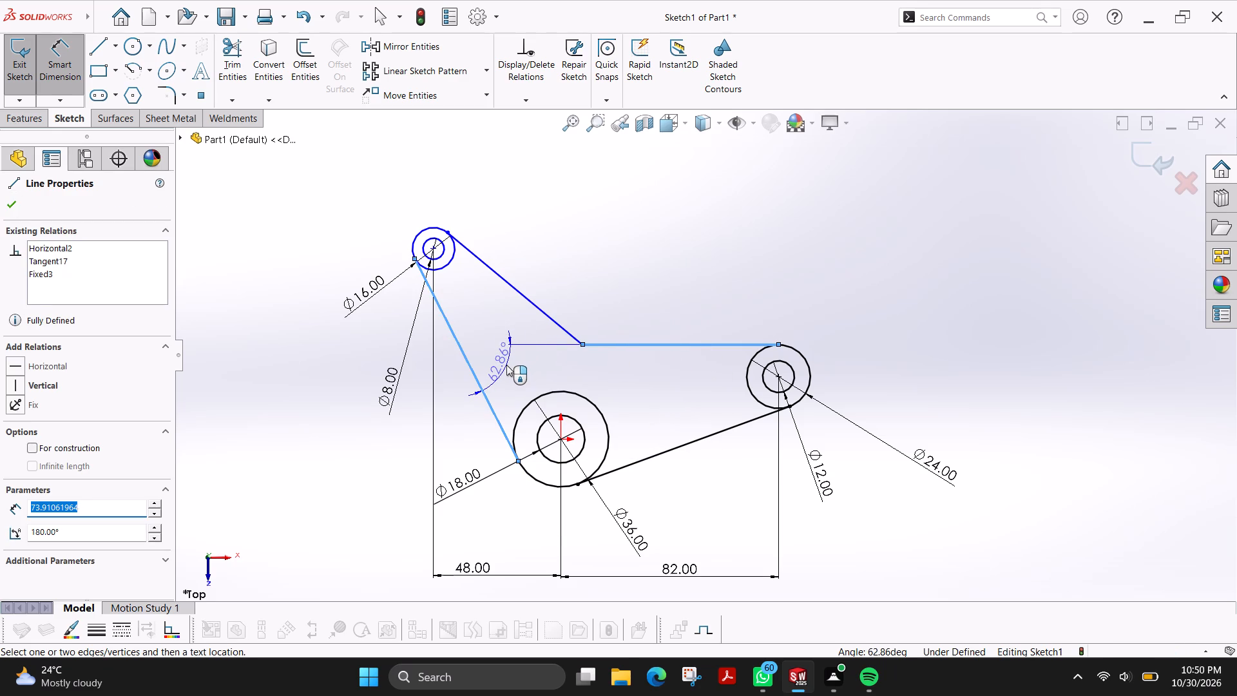
pyautogui.write('54')
pyautogui.press('Return')
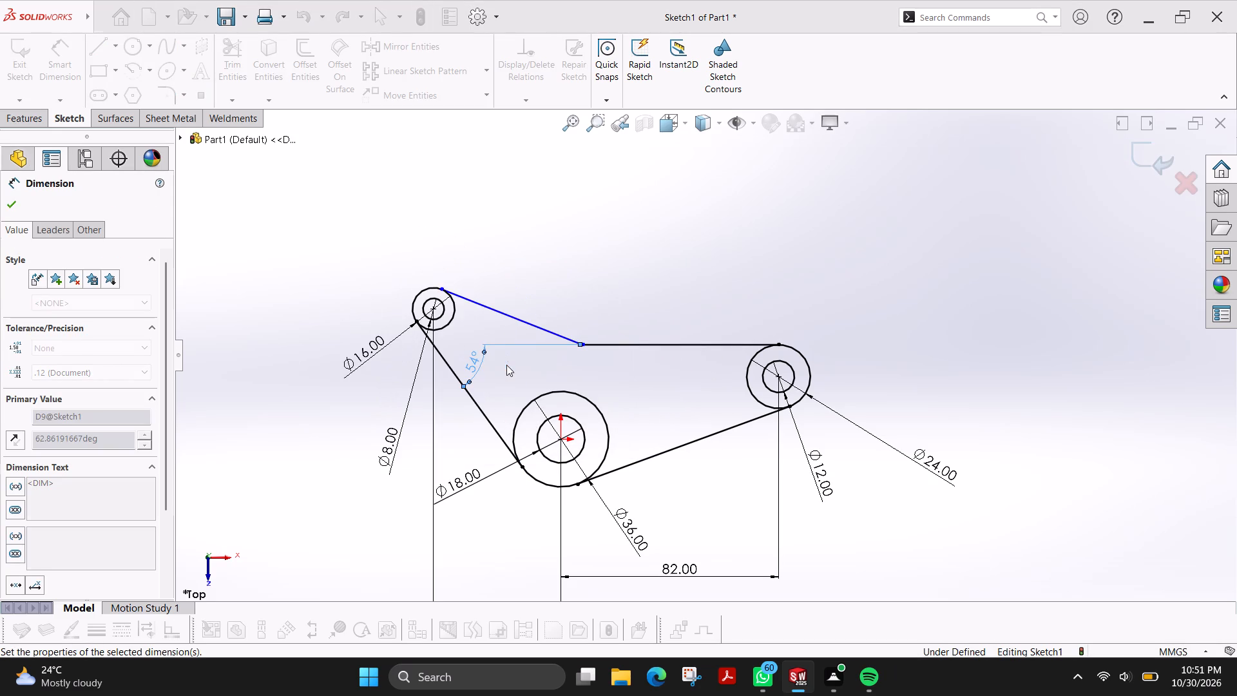
# Dimension the angle between the upper-left tangent line and the horizontal line as 22°.
pyautogui.click(538, 329)
pyautogui.click(650, 344)
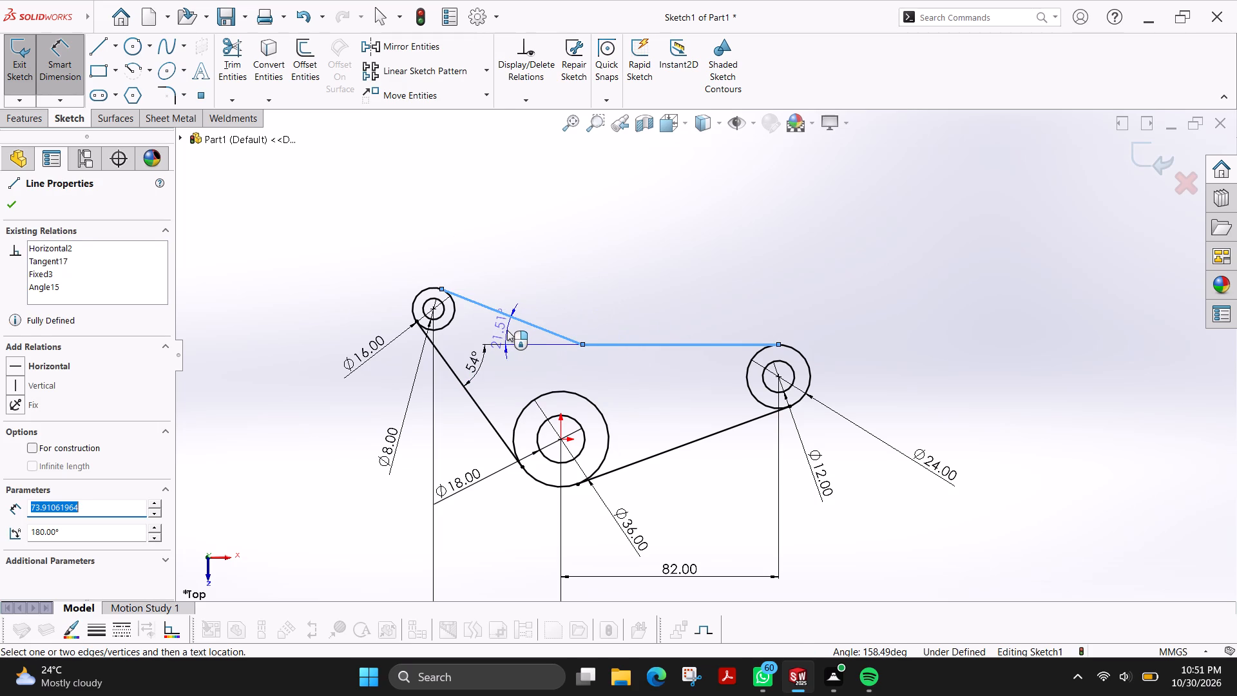
pyautogui.click(507, 330)
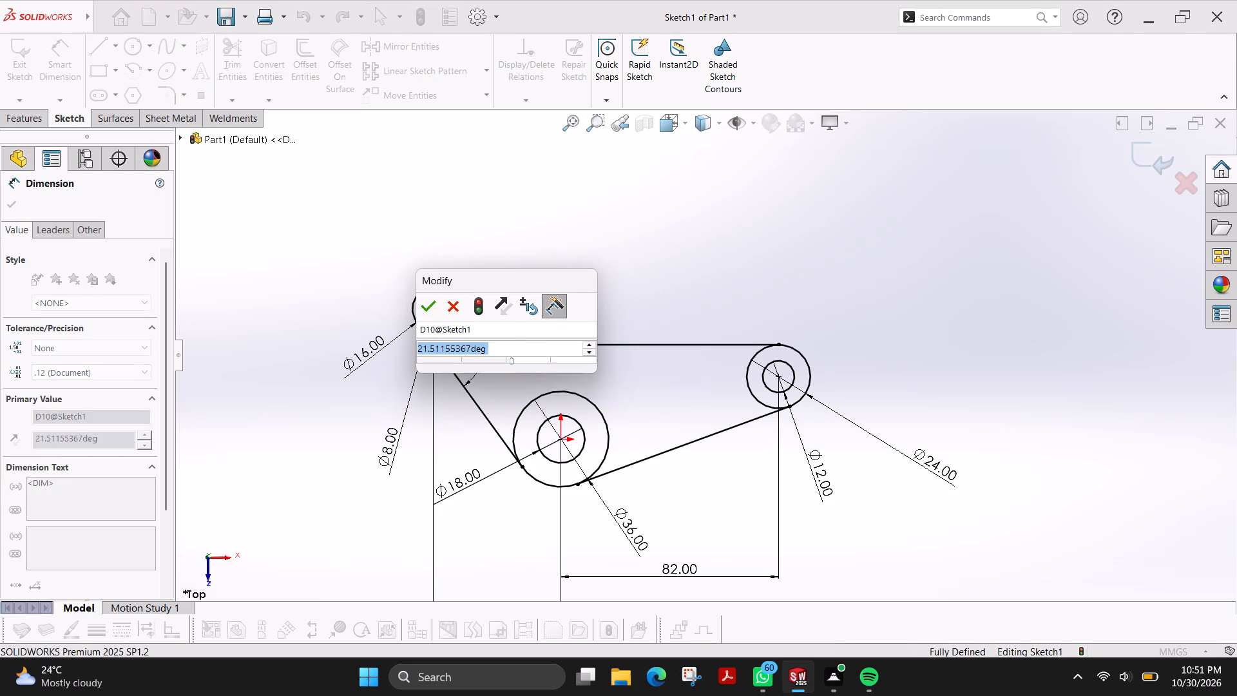
pyautogui.write('22')
pyautogui.press('Return')
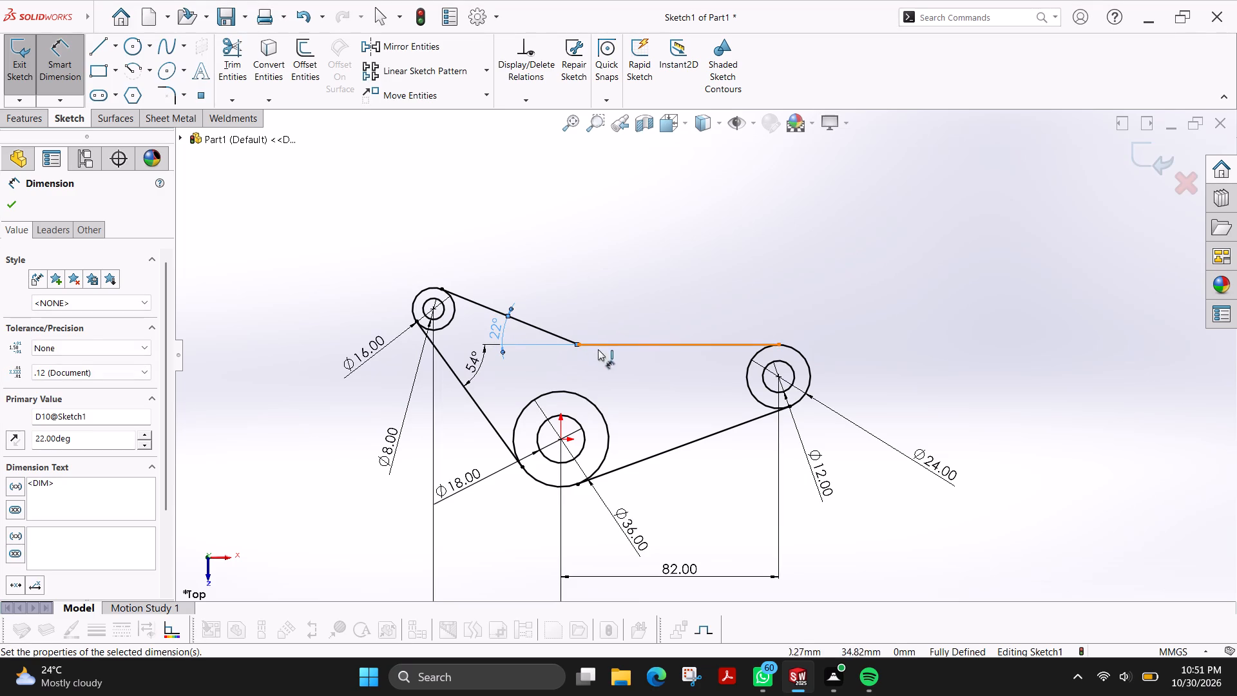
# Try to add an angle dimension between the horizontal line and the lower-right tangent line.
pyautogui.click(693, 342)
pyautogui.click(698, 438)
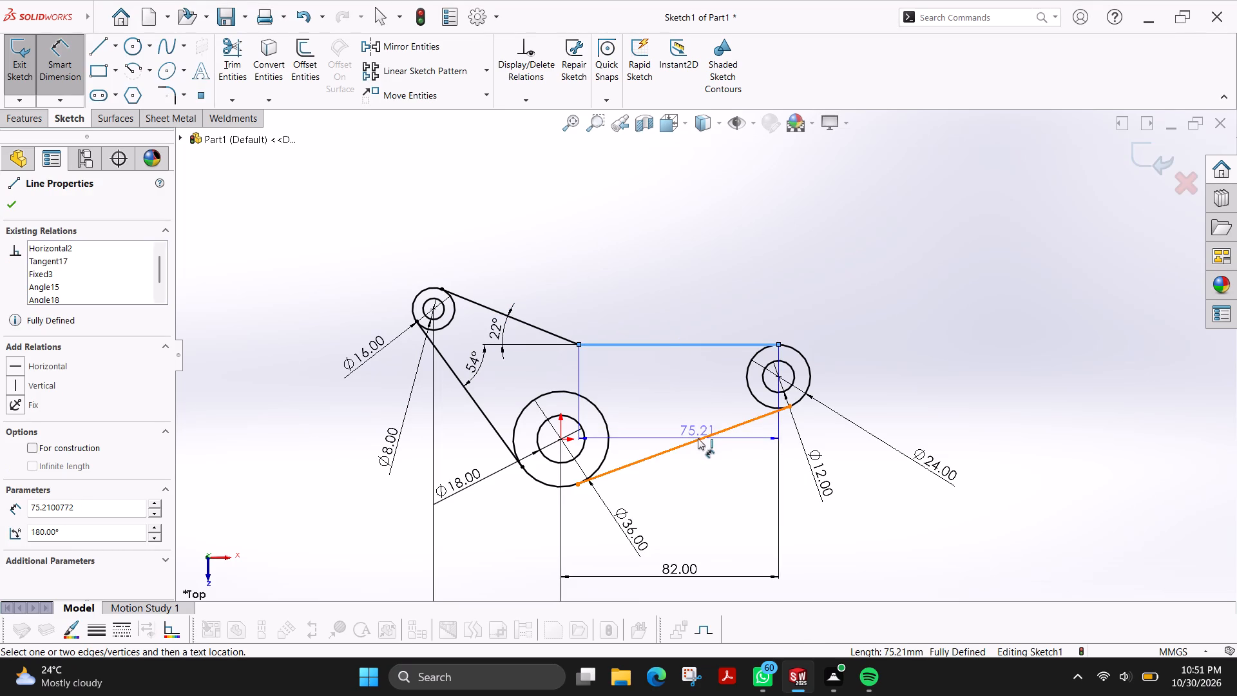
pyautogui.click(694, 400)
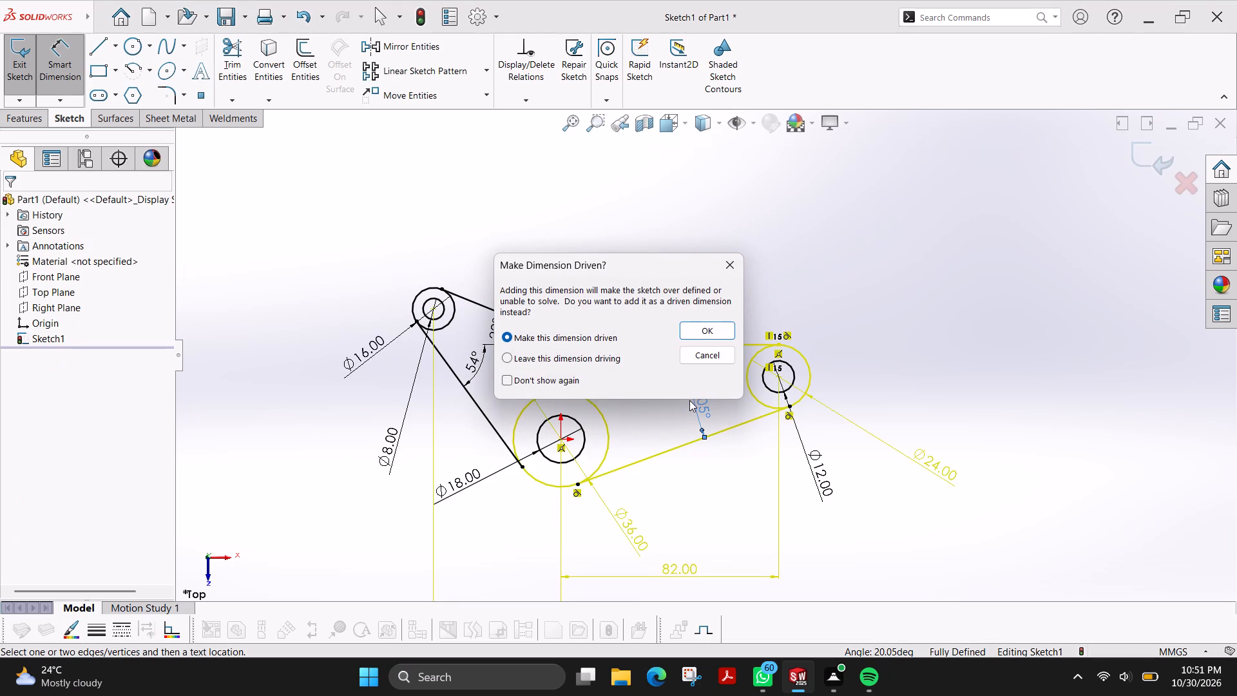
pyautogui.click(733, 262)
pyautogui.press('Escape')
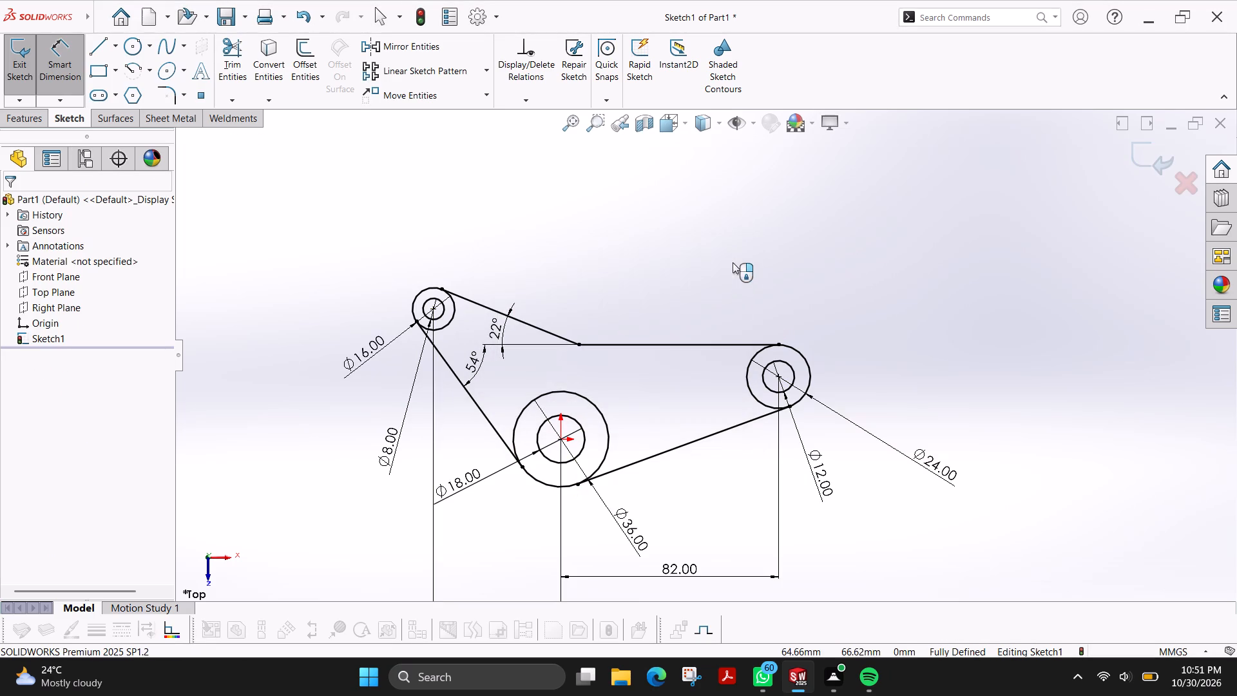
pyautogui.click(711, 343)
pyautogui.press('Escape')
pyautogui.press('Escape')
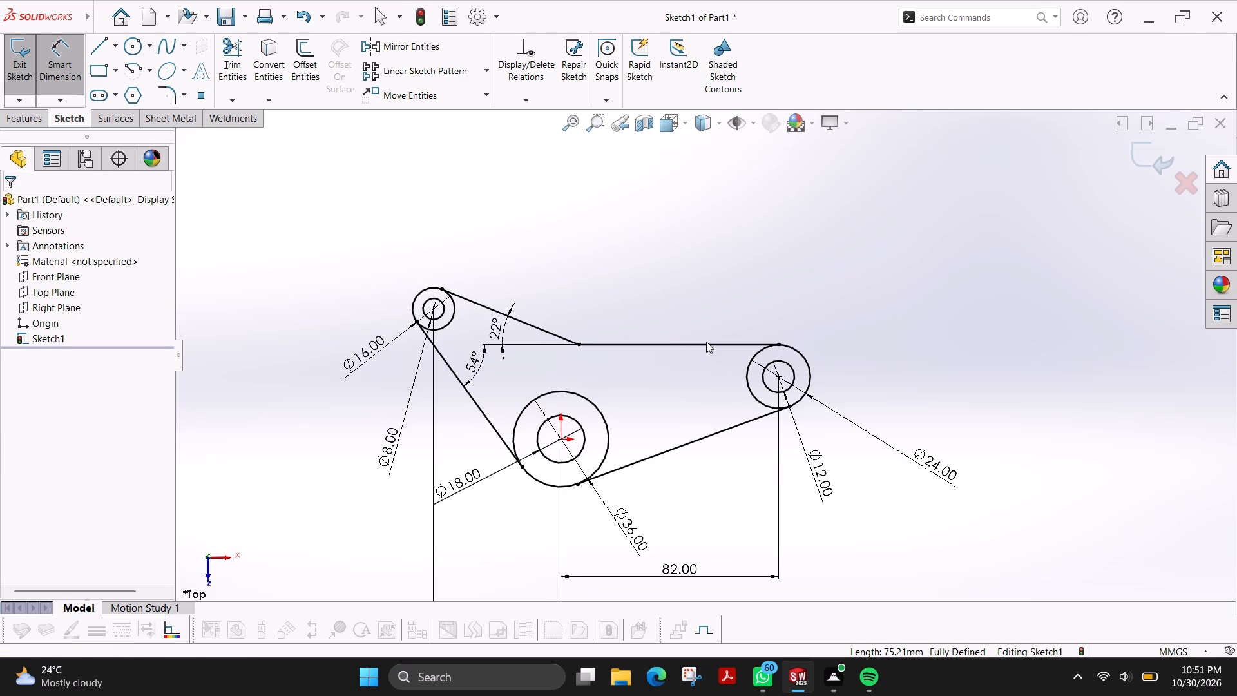
# Delete the Fix relation from the horizontal line.
pyautogui.click(713, 342)
pyautogui.click(680, 334)
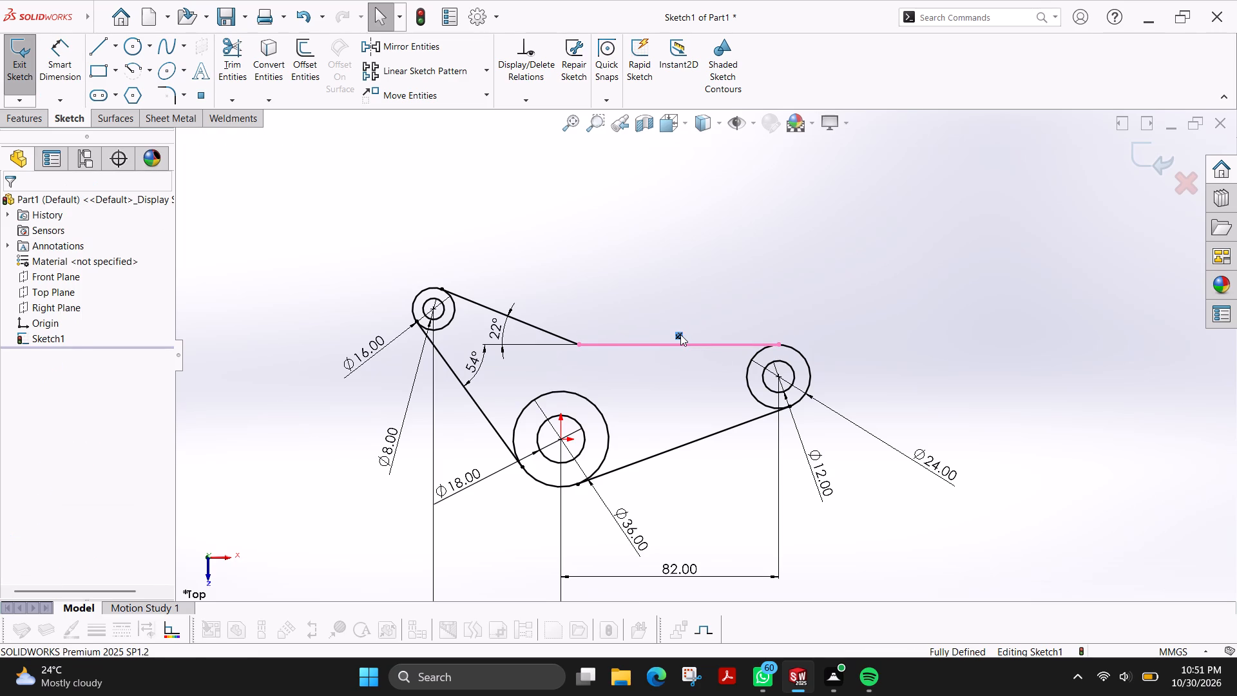
pyautogui.press('Delete')
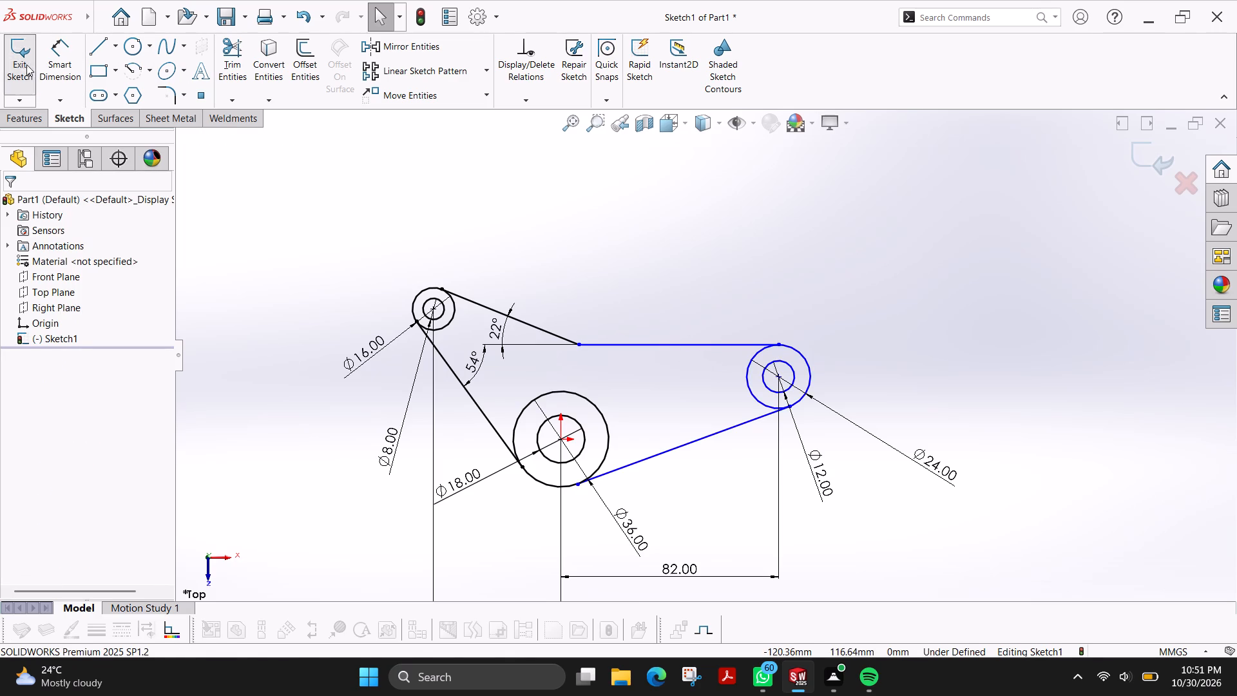
# Dimension the angle between the horizontal line and the lower-right tangent line as 18°.
pyautogui.click(75, 67)
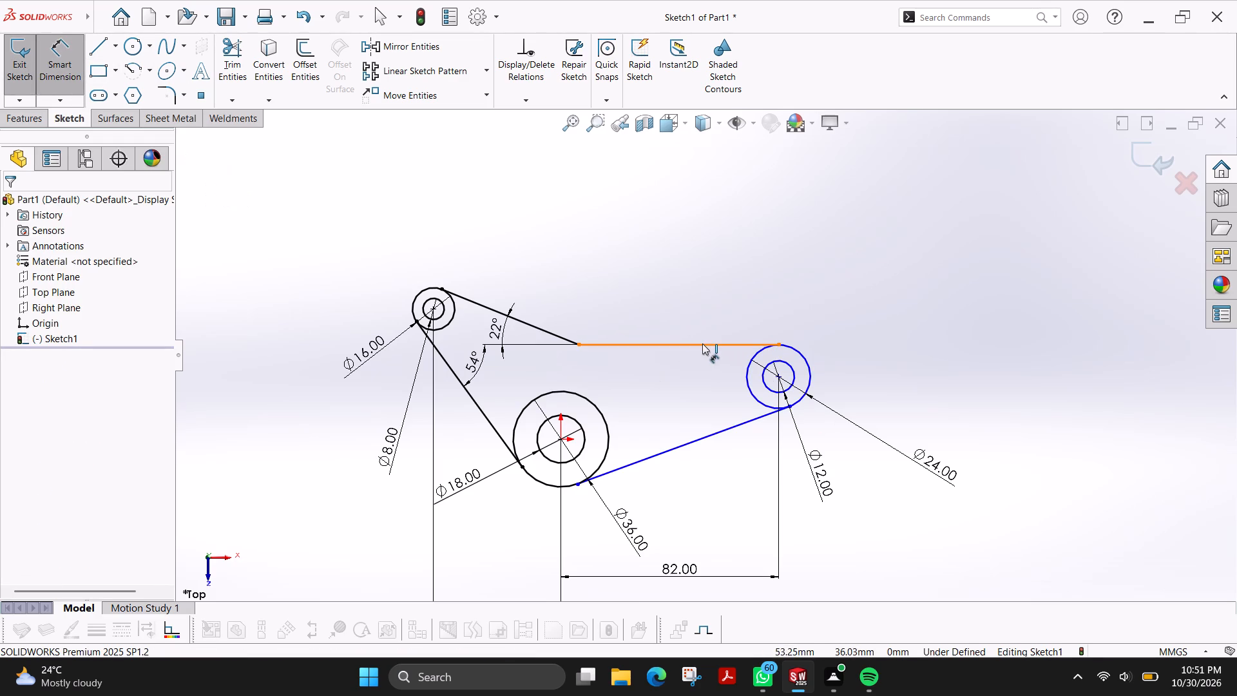
pyautogui.click(702, 343)
pyautogui.click(709, 432)
pyautogui.click(695, 394)
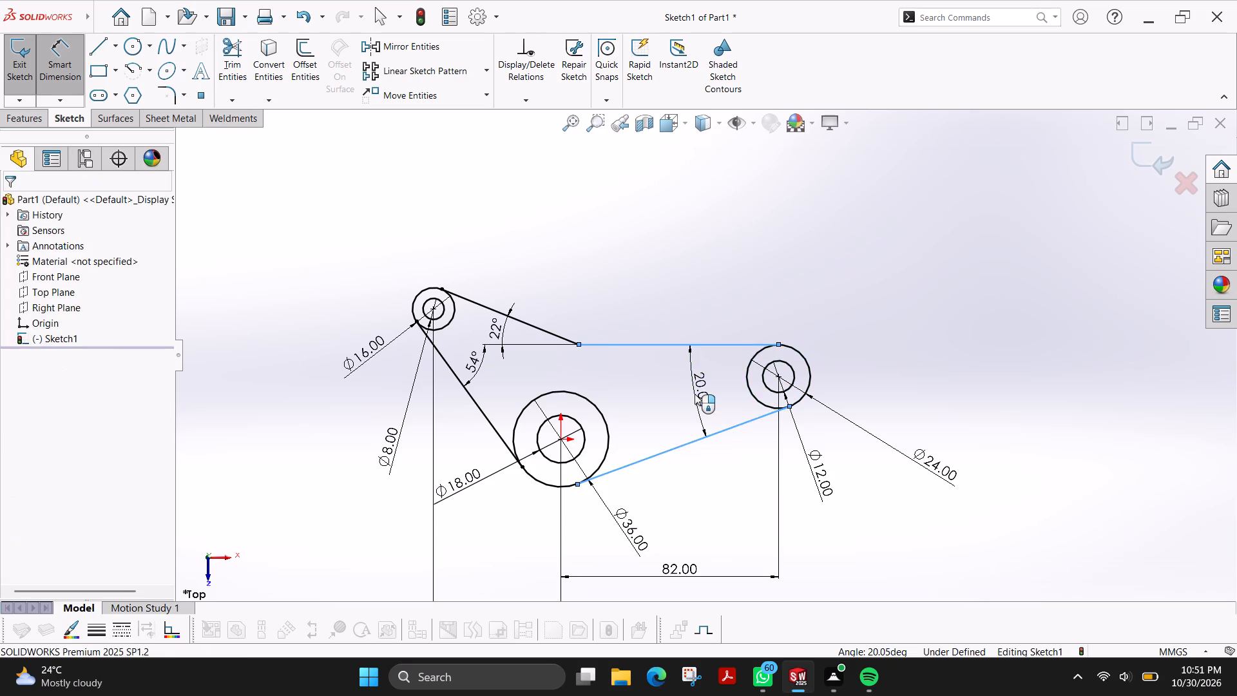
pyautogui.write('18')
pyautogui.press('Return')
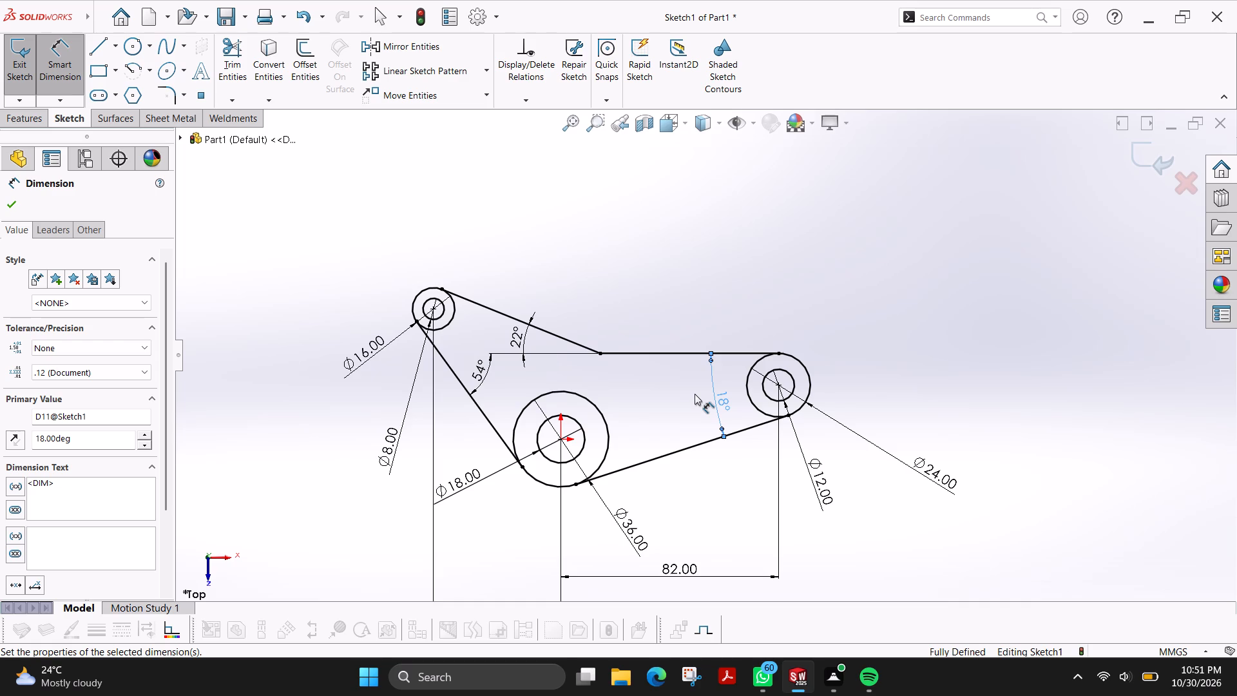
# Add a 42 mm sketch fillet between the upper-left tangent line and the horizontal line.
pyautogui.click(162, 100)
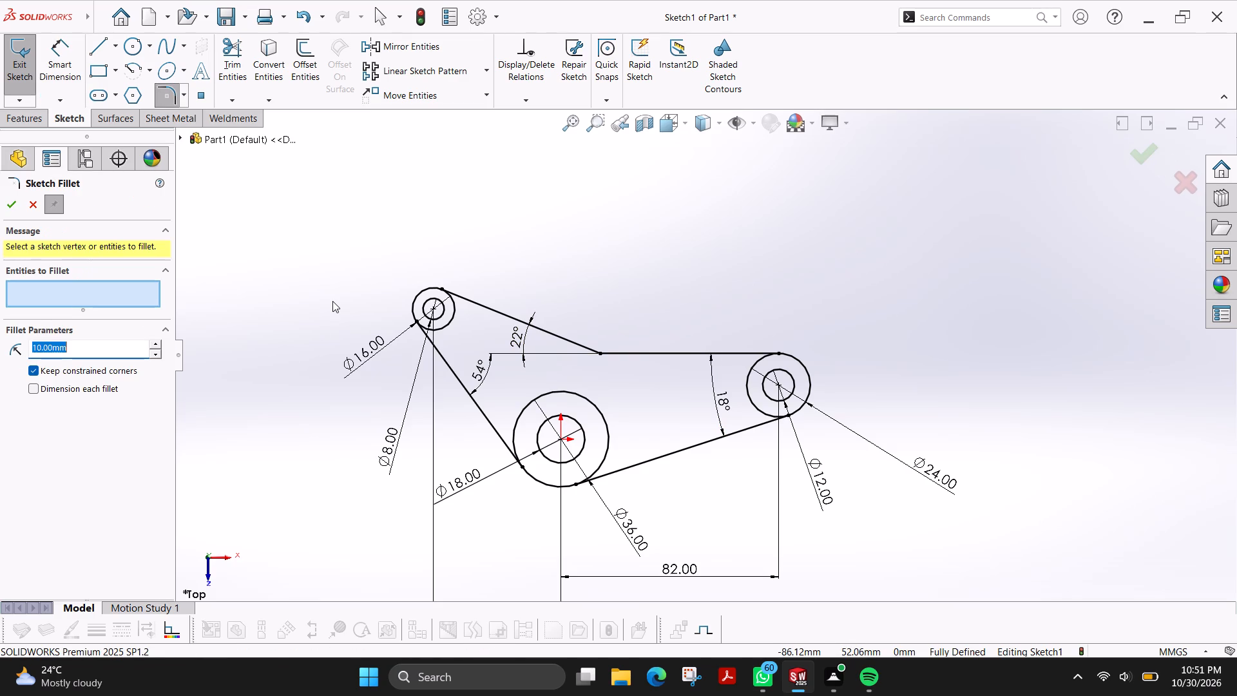
pyautogui.write('42')
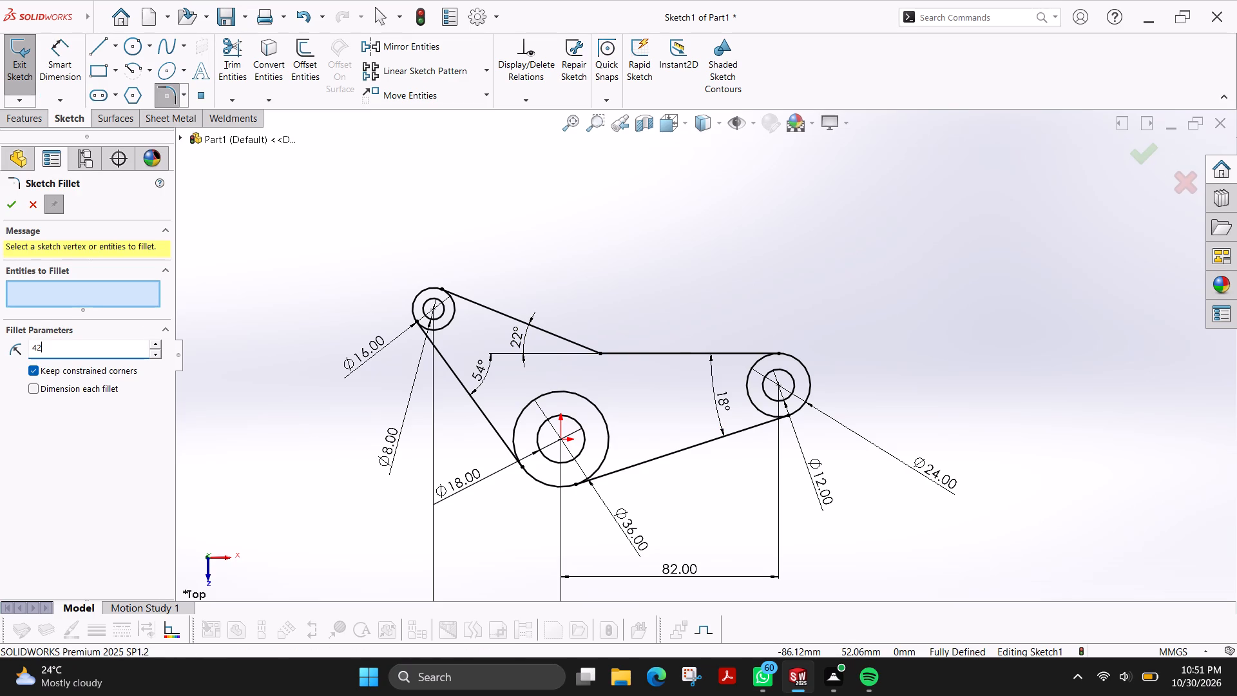
pyautogui.press('Return')
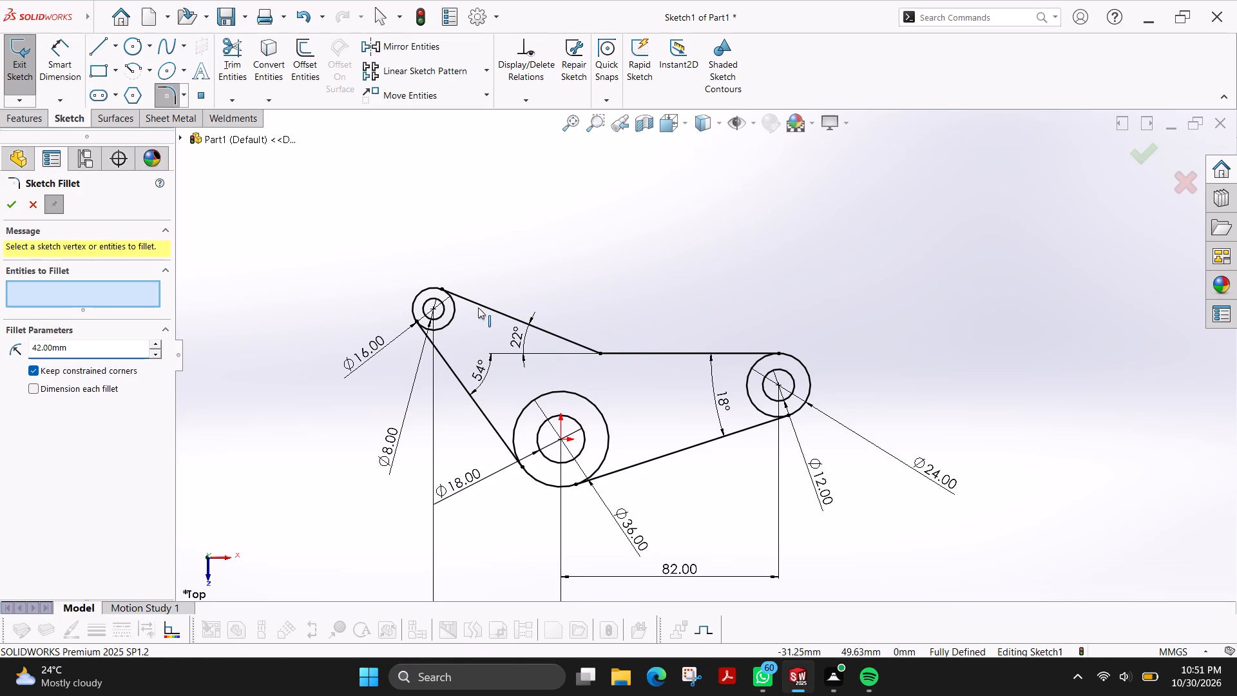
pyautogui.click(481, 305)
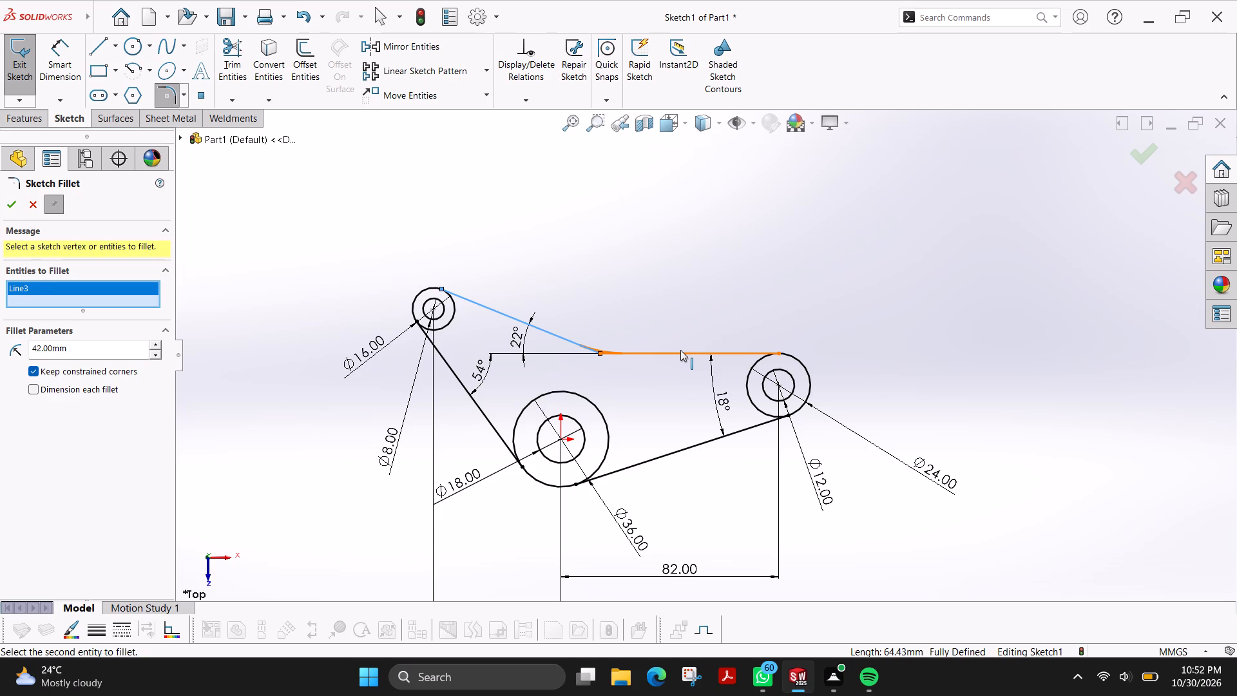
pyautogui.click(11, 213)
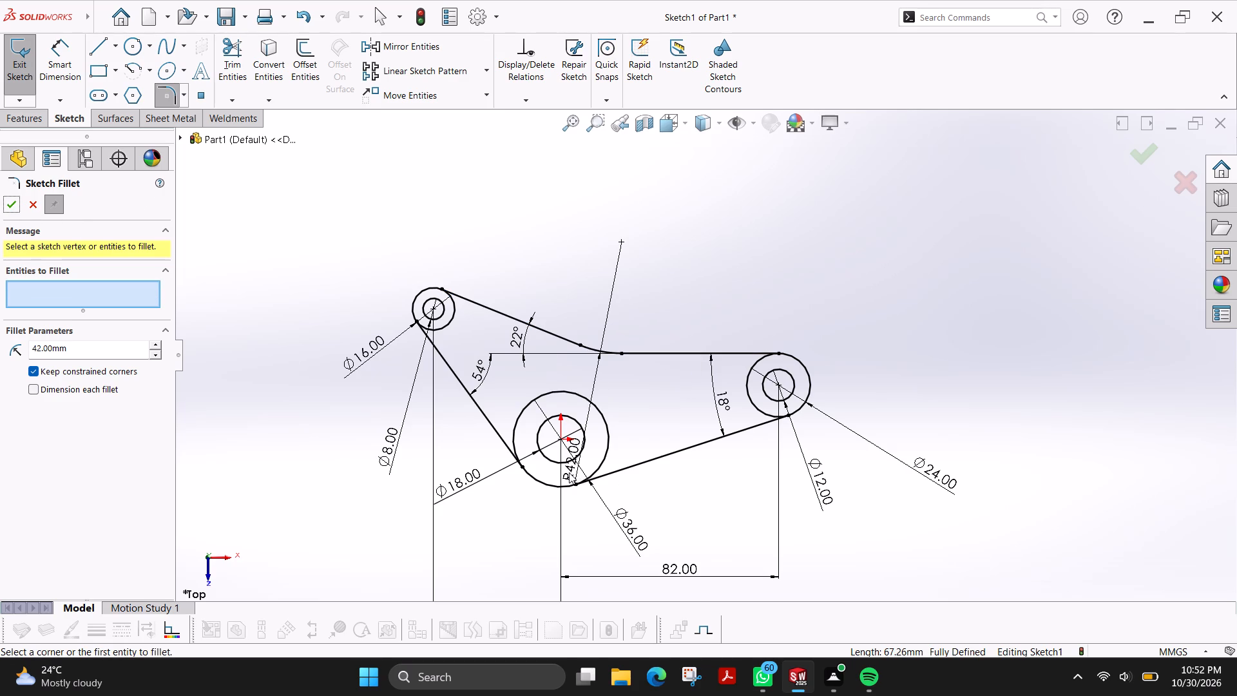
# Move the R42 fillet dimension text clear of the central circles, placing it below the profile.
pyautogui.moveTo(569, 472); pyautogui.dragTo(580, 522)
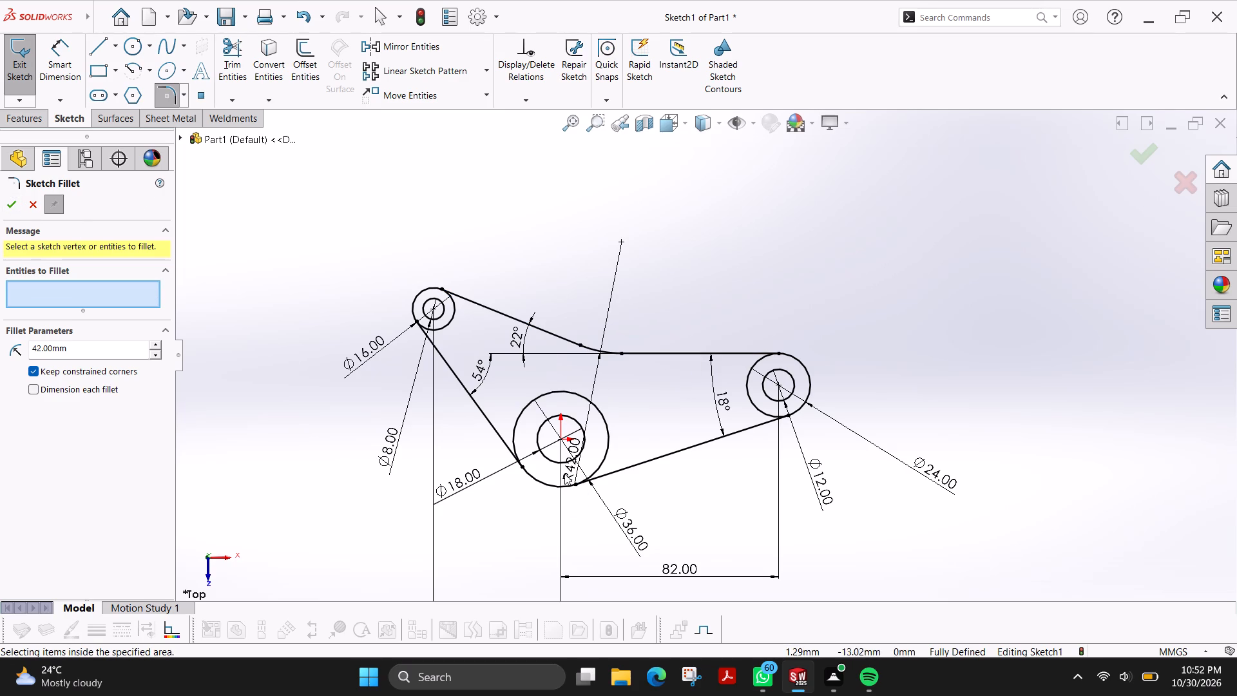
pyautogui.press('Escape')
pyautogui.moveTo(595, 373); pyautogui.dragTo(576, 460)
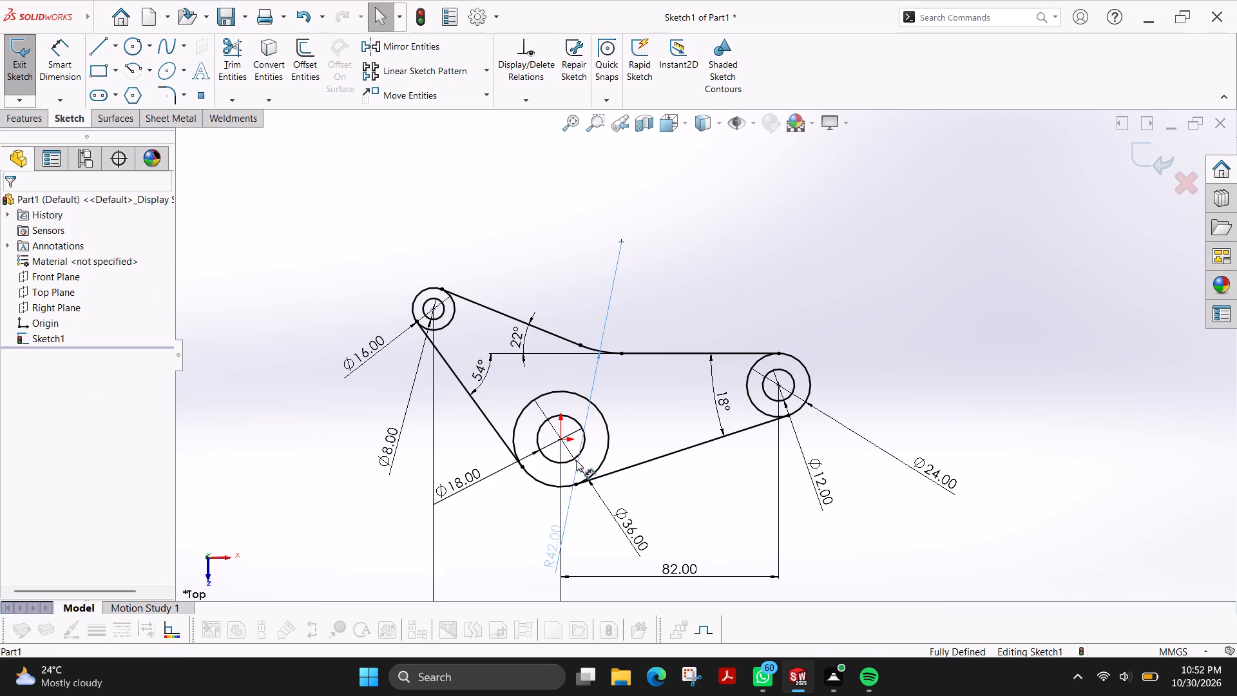
pyautogui.moveTo(576, 460); pyautogui.dragTo(845, 391)
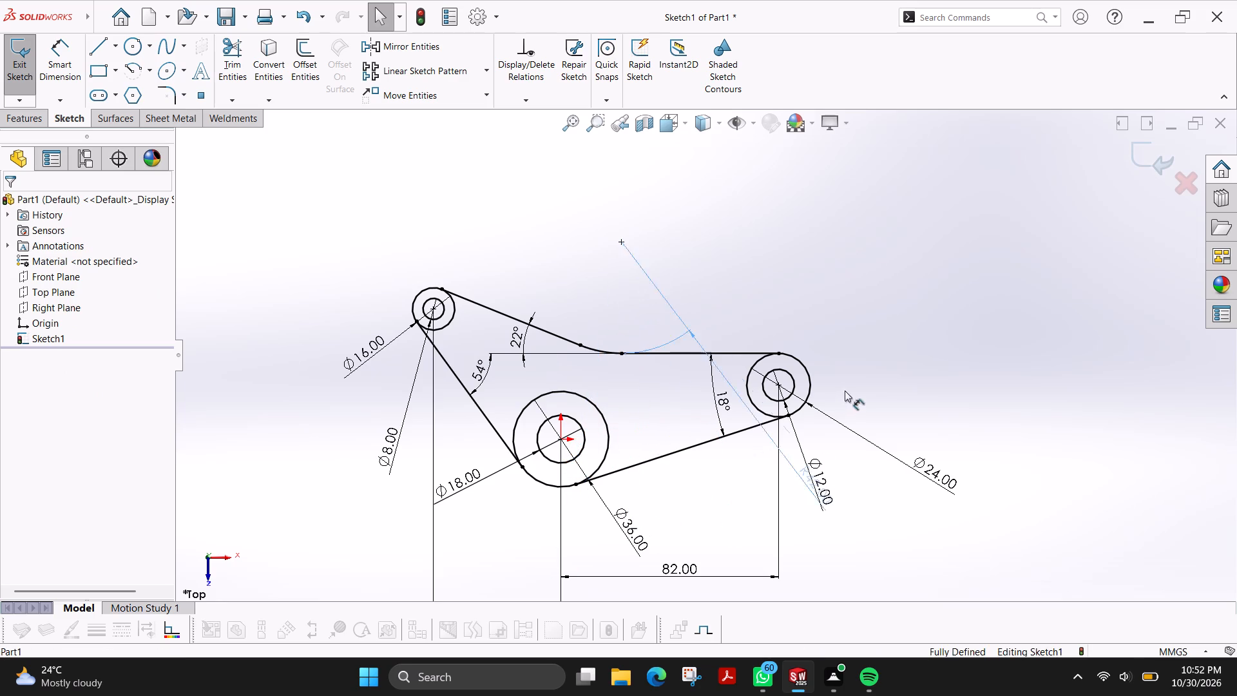
pyautogui.moveTo(845, 391); pyautogui.dragTo(553, 515)
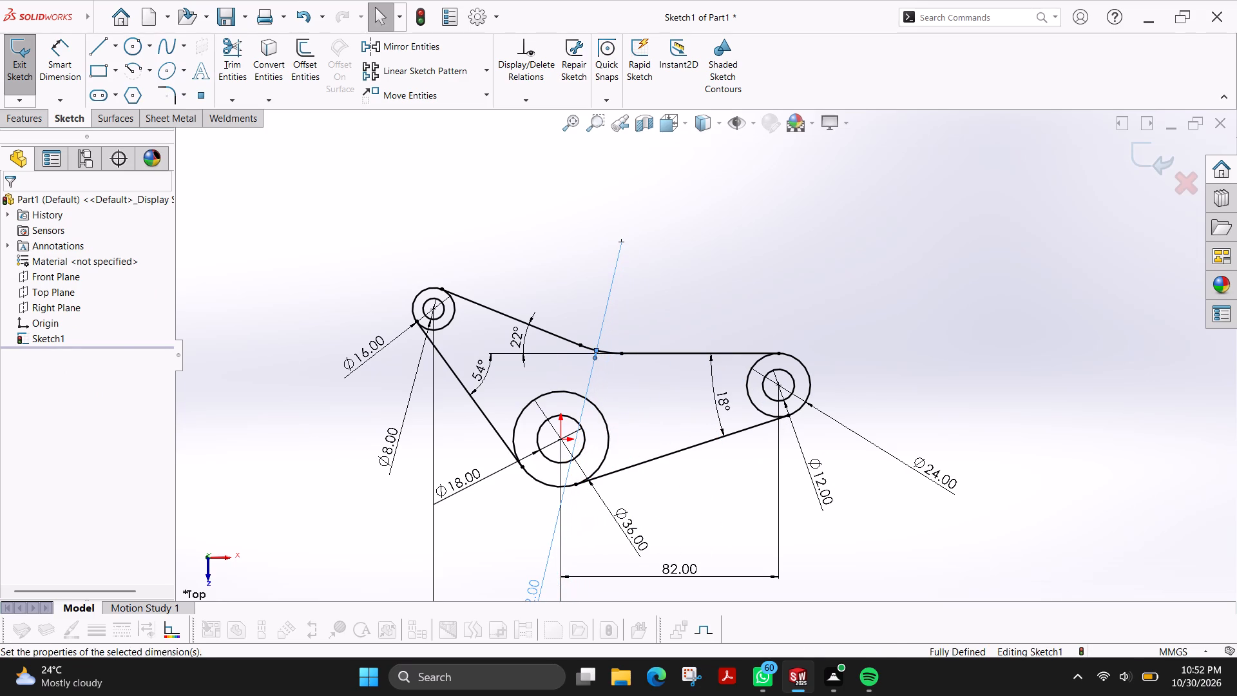
pyautogui.press('Escape')
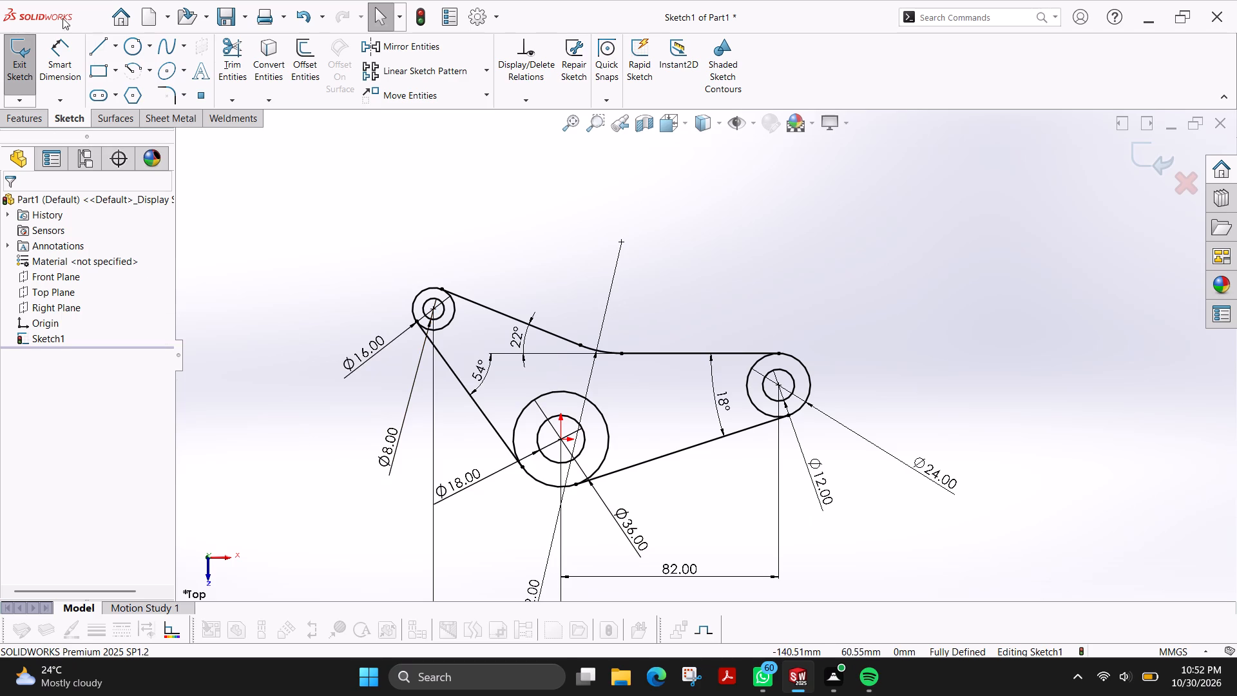
pyautogui.click(406, 157)
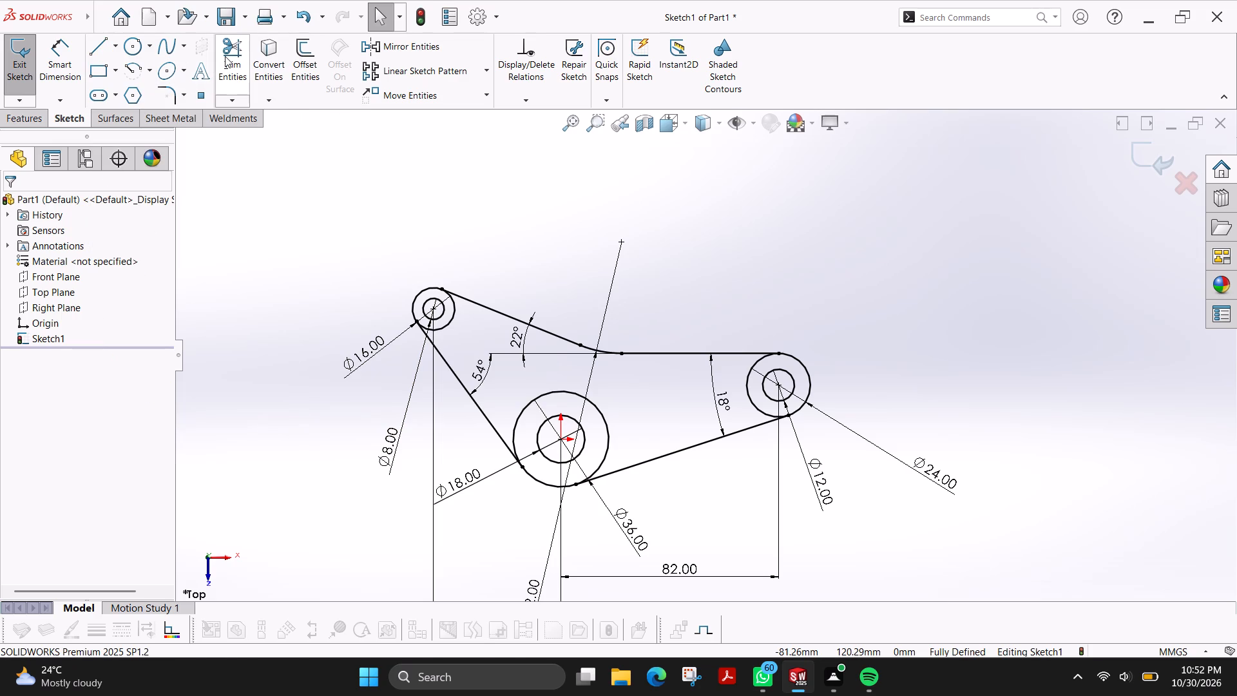
# Trim the inner arcs of the 16, 36 and 24 mm outer circles to leave one continuous outline.
pyautogui.click(225, 56)
pyautogui.moveTo(464, 331); pyautogui.dragTo(450, 329)
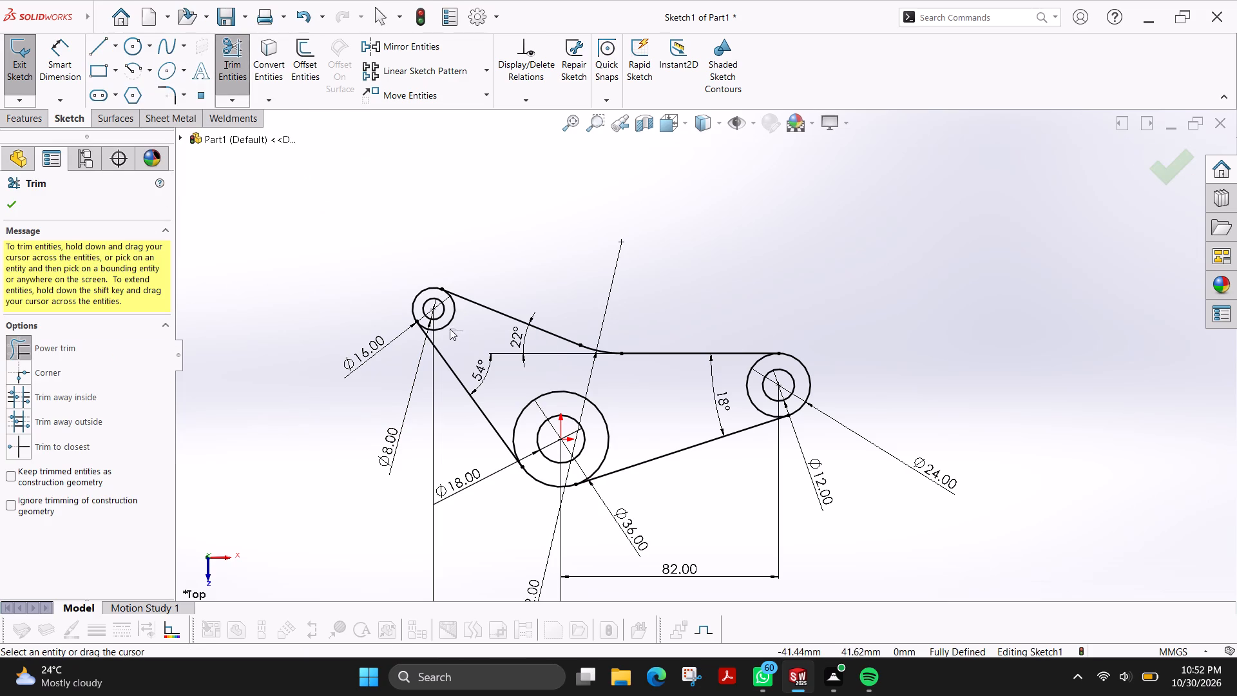
pyautogui.moveTo(450, 329); pyautogui.dragTo(445, 322)
pyautogui.moveTo(539, 382); pyautogui.dragTo(548, 399)
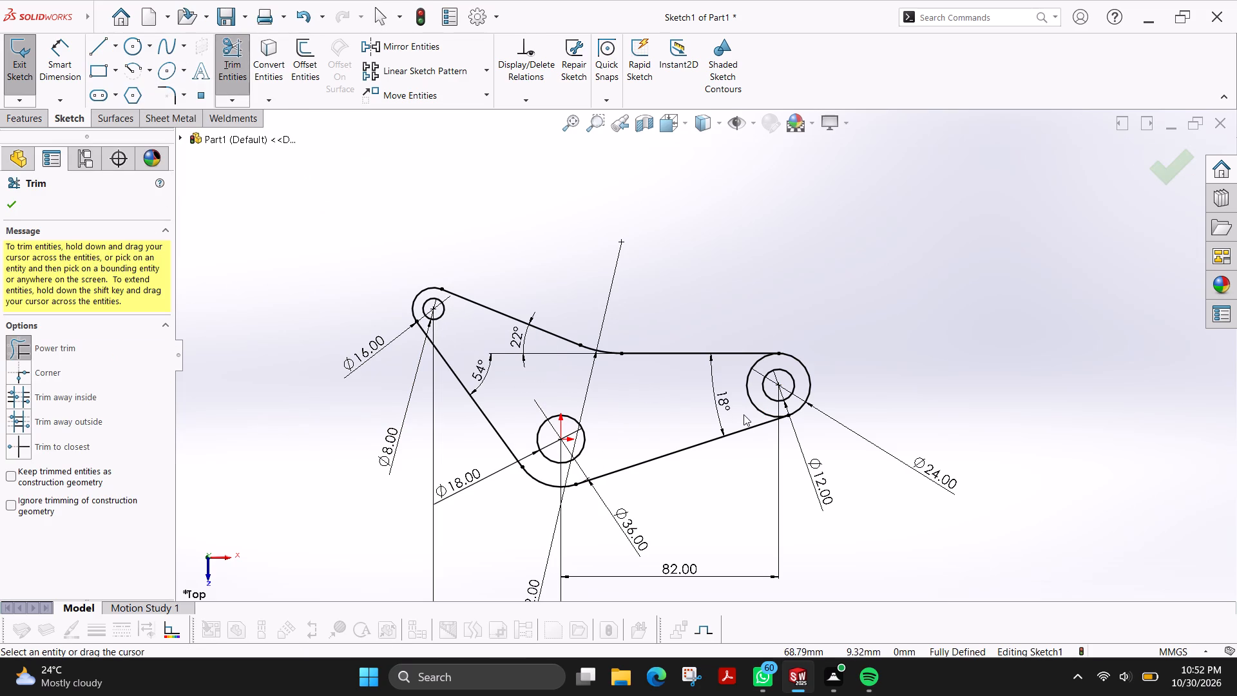
pyautogui.moveTo(743, 414); pyautogui.dragTo(758, 407)
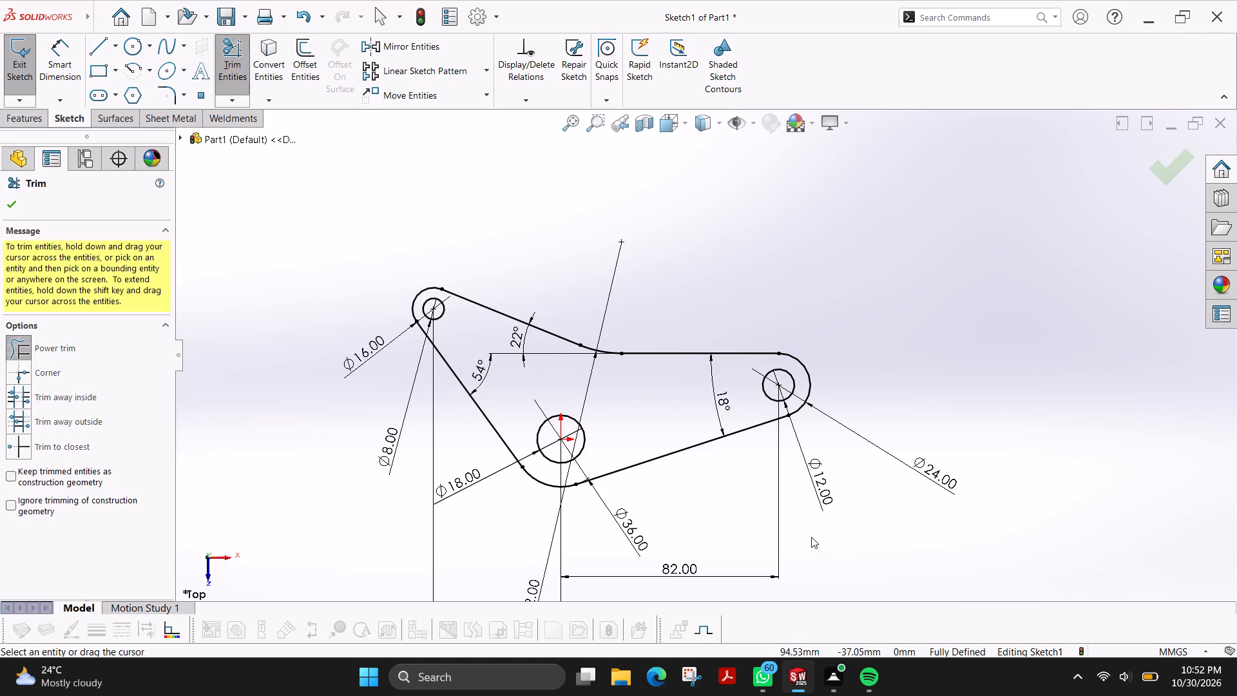
# Extrude the profile as a blind boss with a depth of 8 mm.
pyautogui.click(23, 119)
pyautogui.click(30, 61)
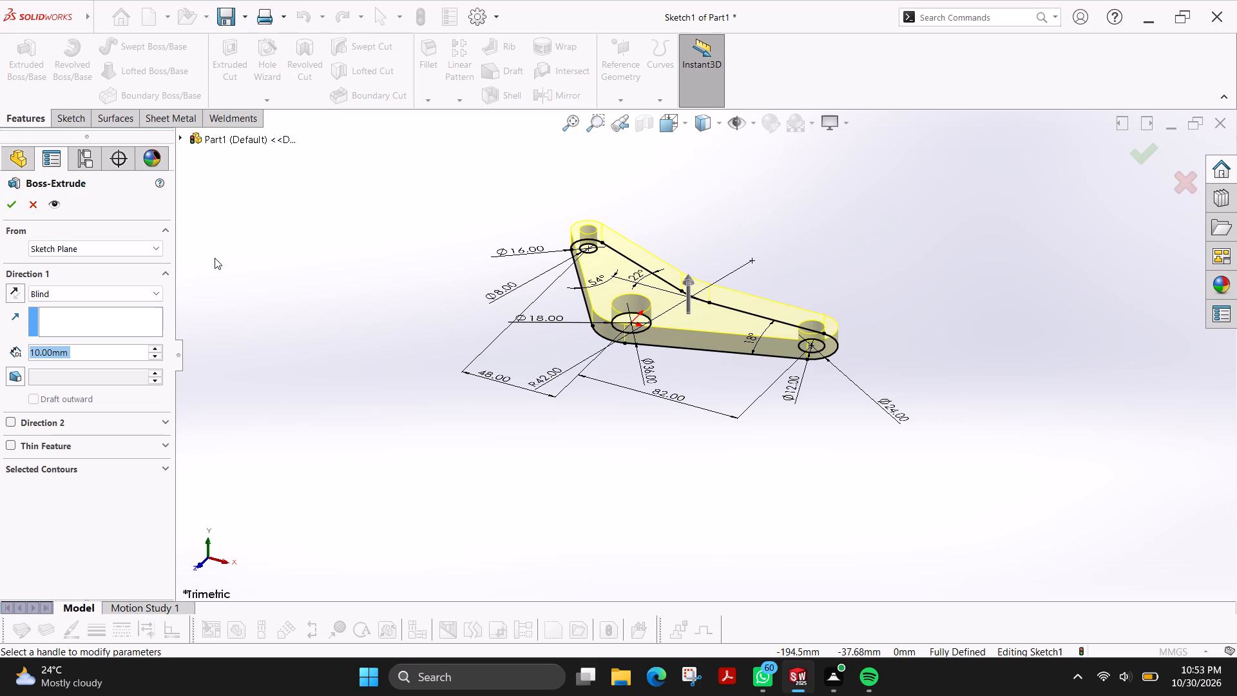
pyautogui.press('8')
pyautogui.press('Return')
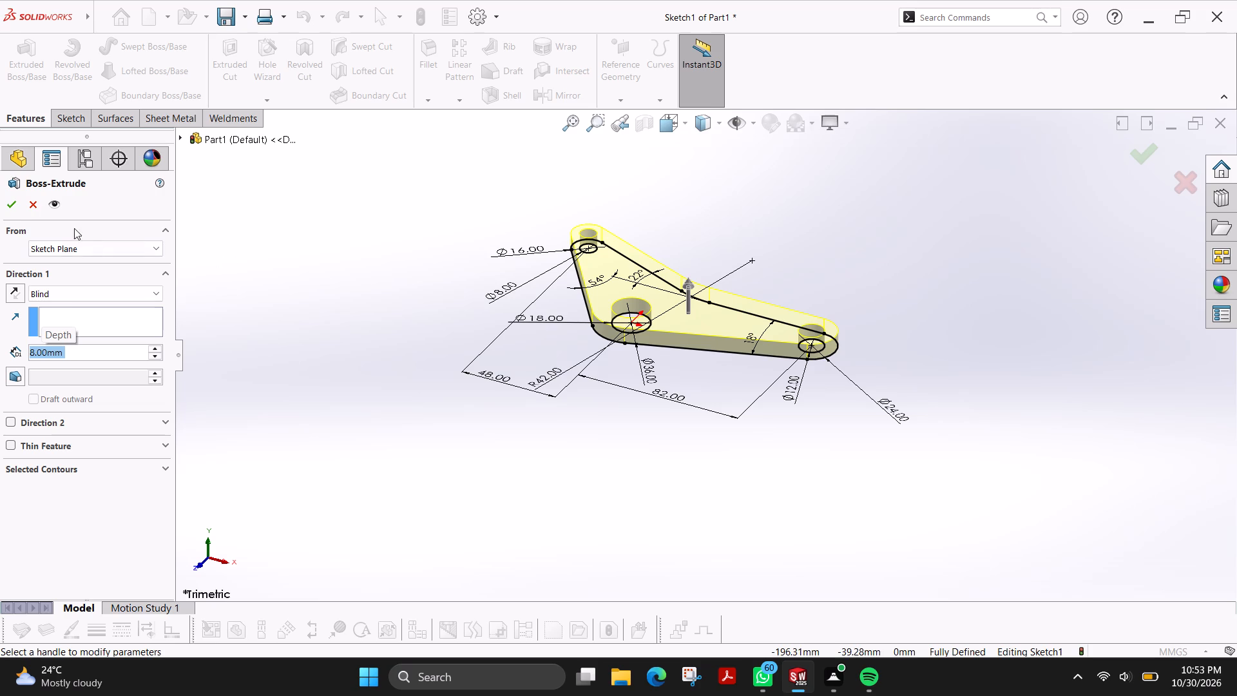
pyautogui.click(15, 211)
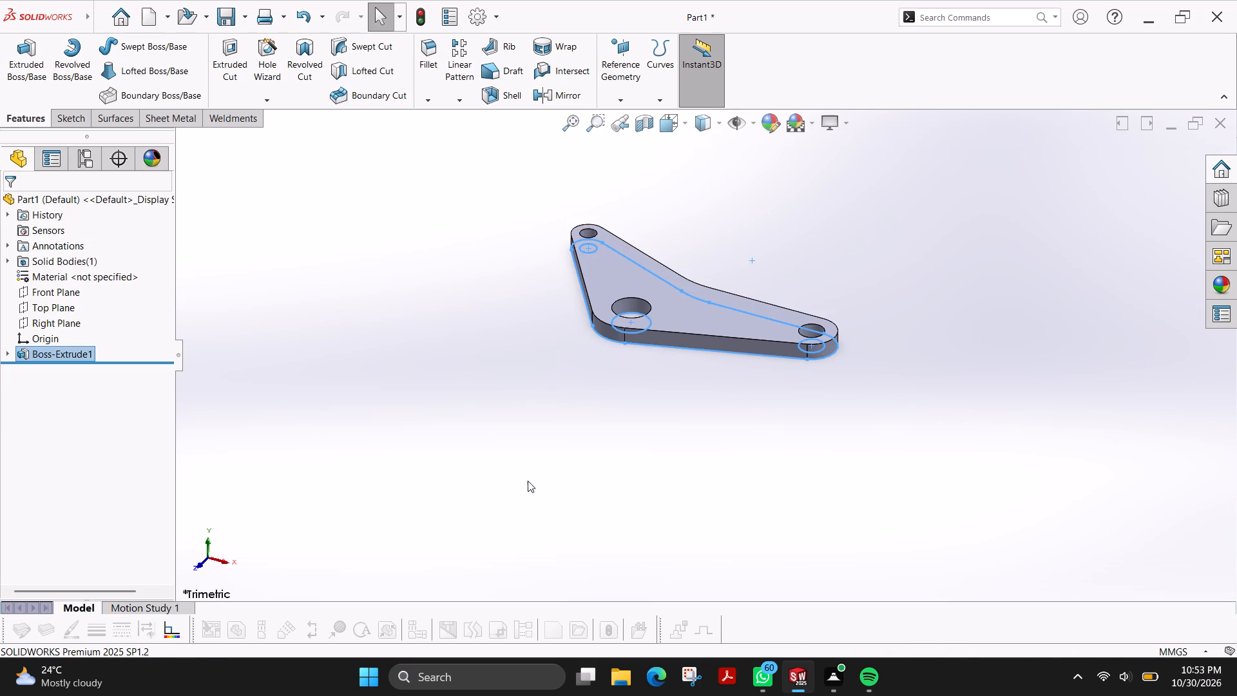
pyautogui.press('Escape')
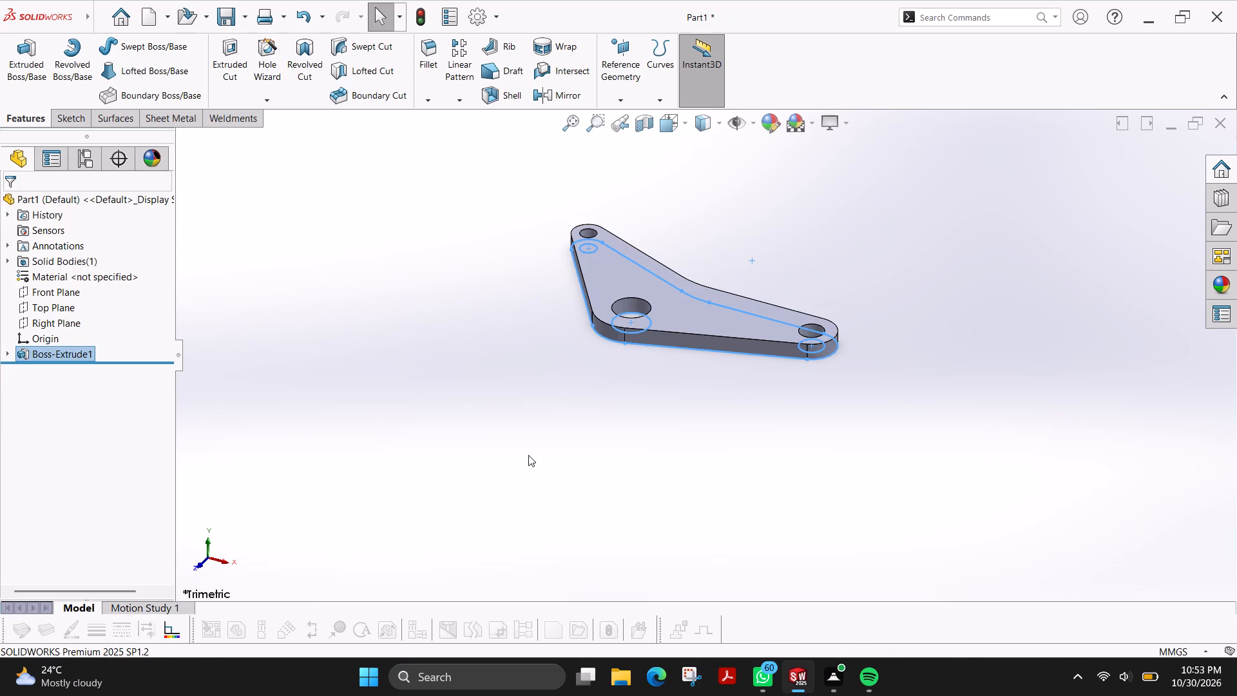
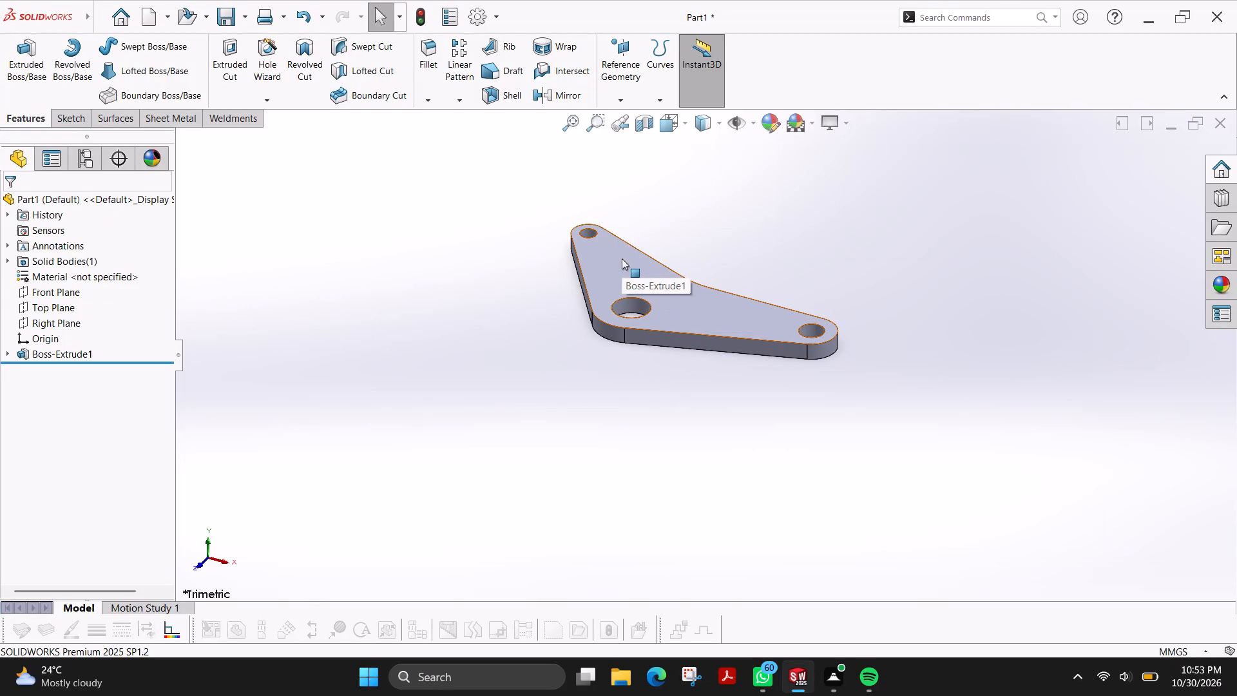
# Start a new sketch on the plate's large flat face.
pyautogui.moveTo(564, 279); pyautogui.dragTo(501, 382, button='middle')
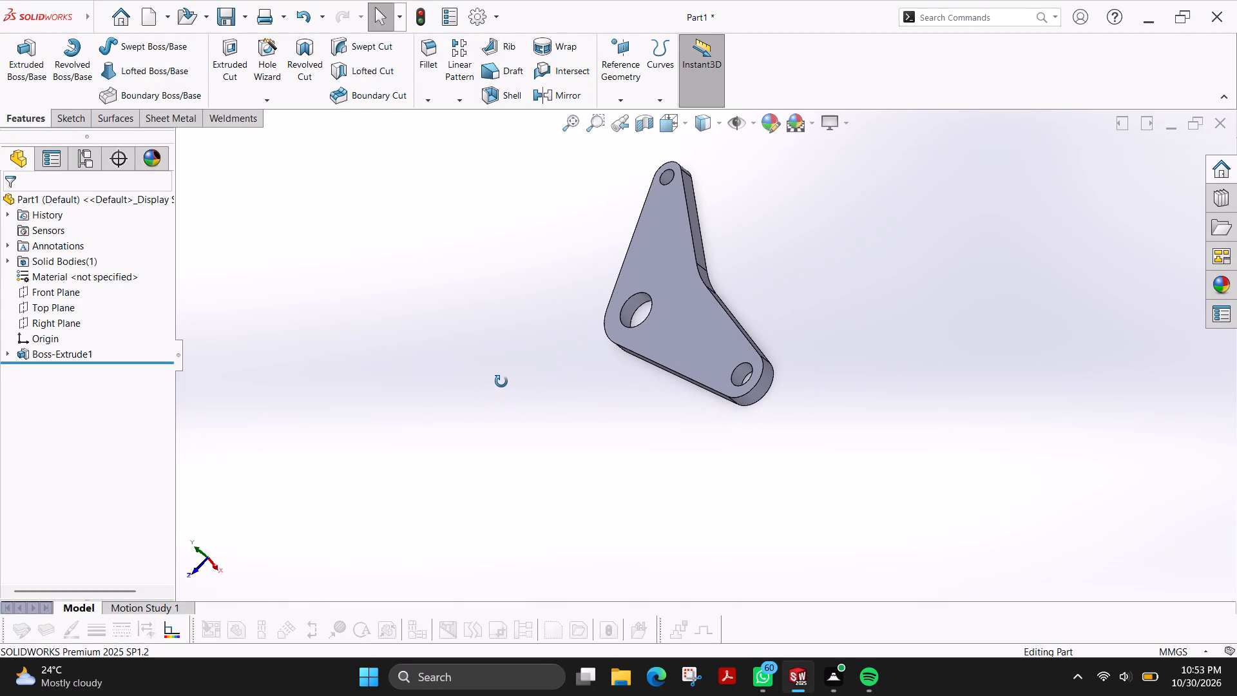
pyautogui.moveTo(501, 382); pyautogui.dragTo(499, 381, button='middle')
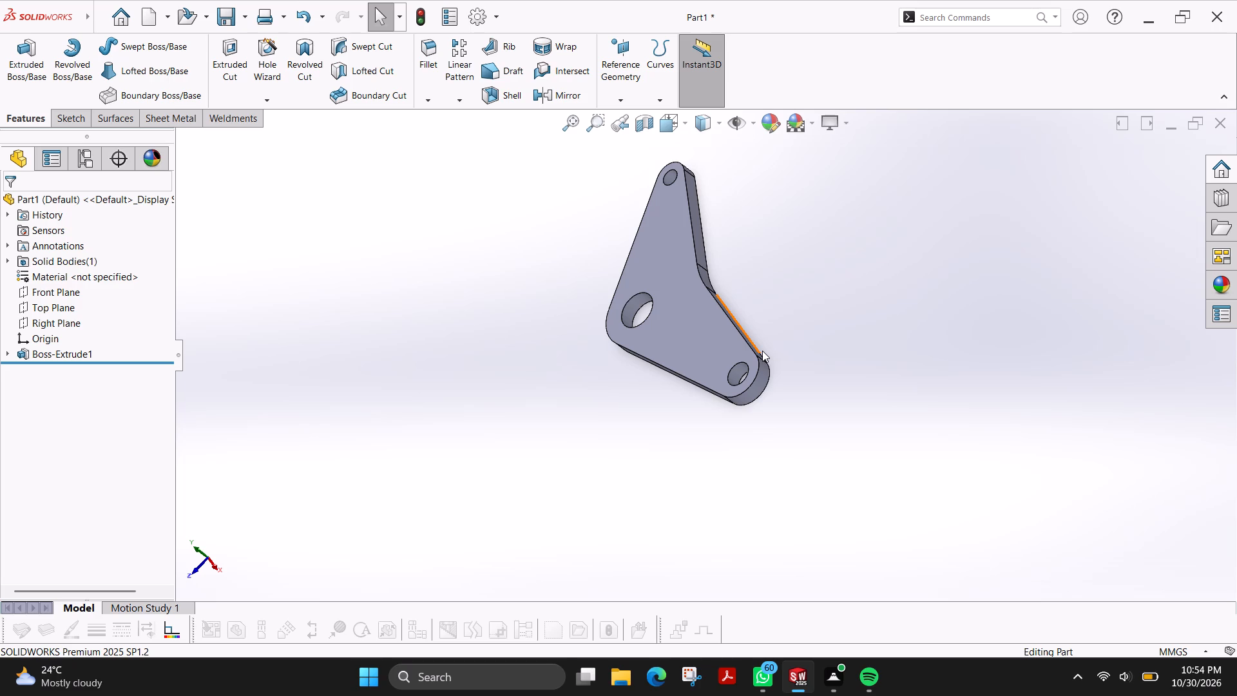
pyautogui.click(672, 332)
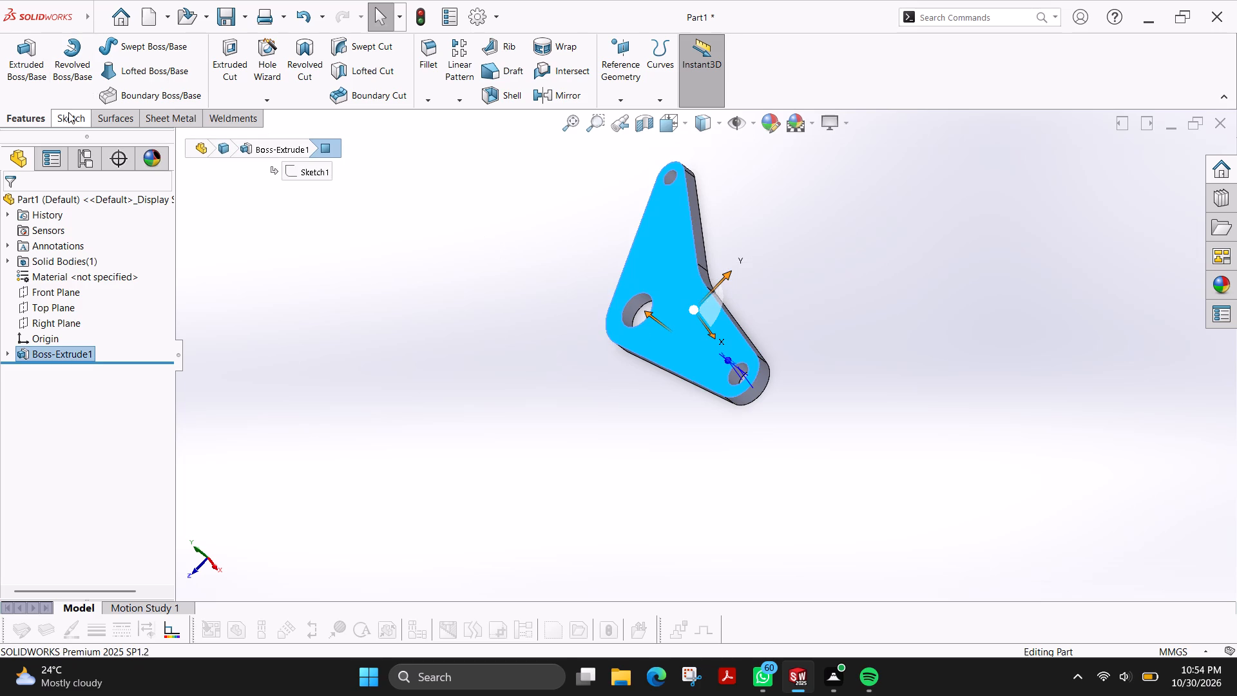
pyautogui.click(68, 112)
pyautogui.click(31, 60)
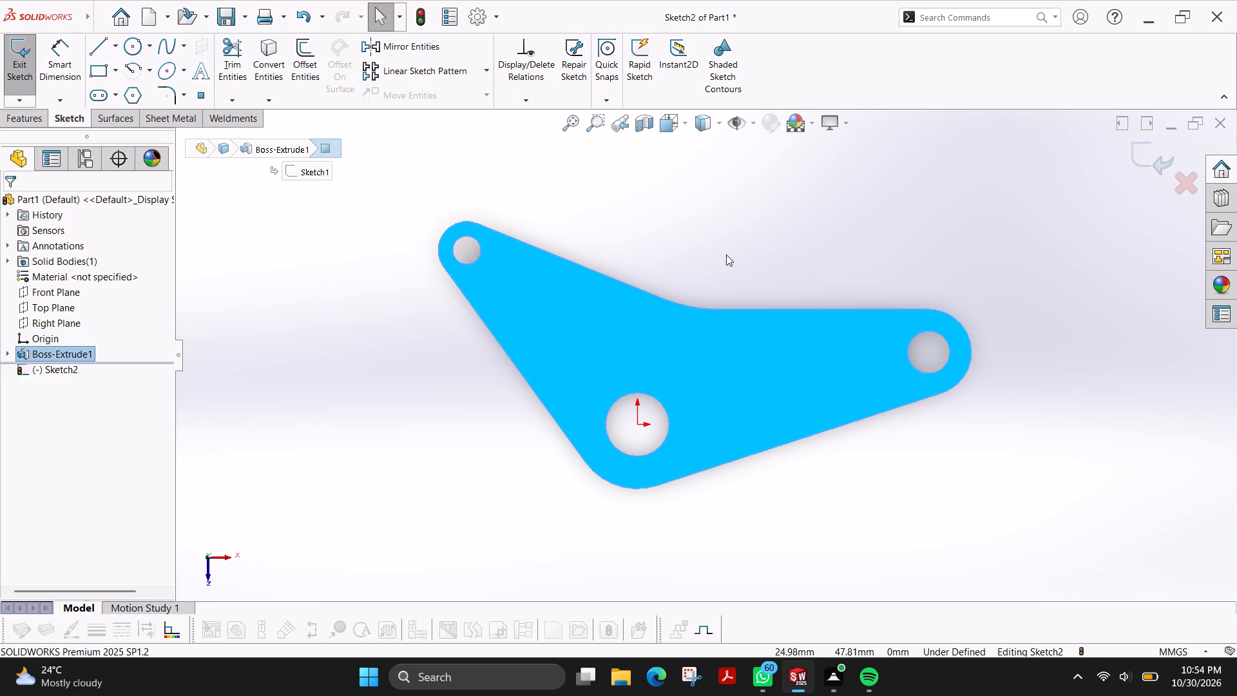
pyautogui.press('Escape')
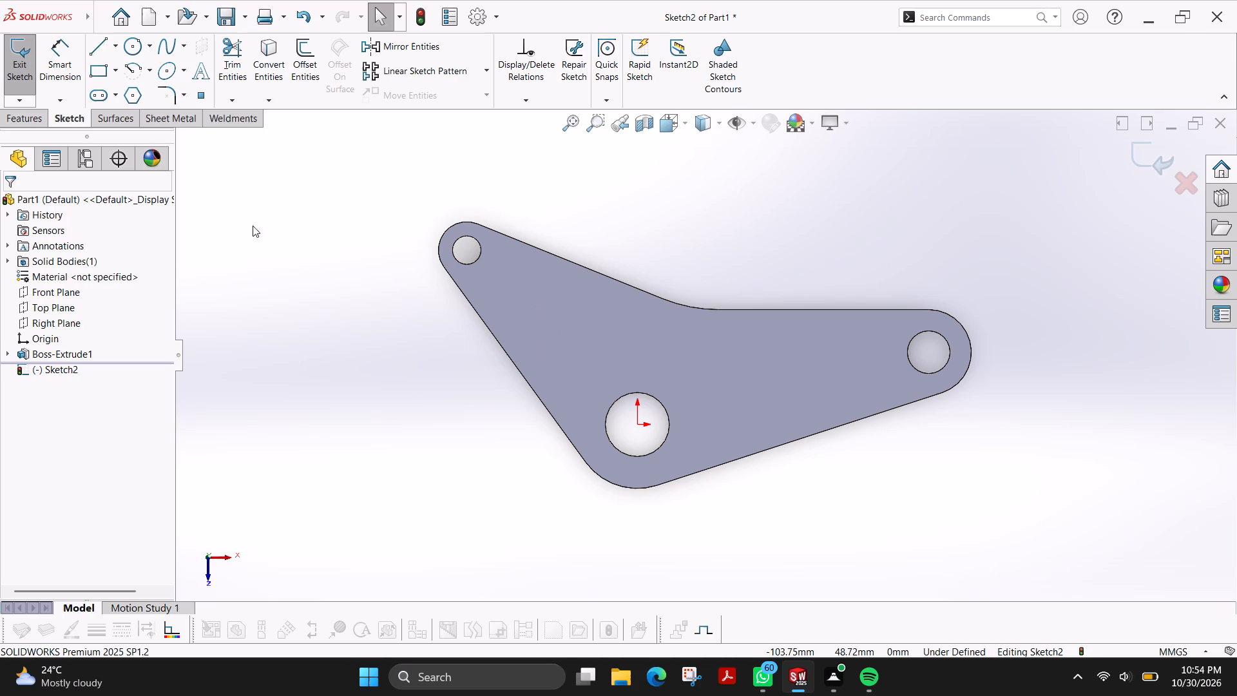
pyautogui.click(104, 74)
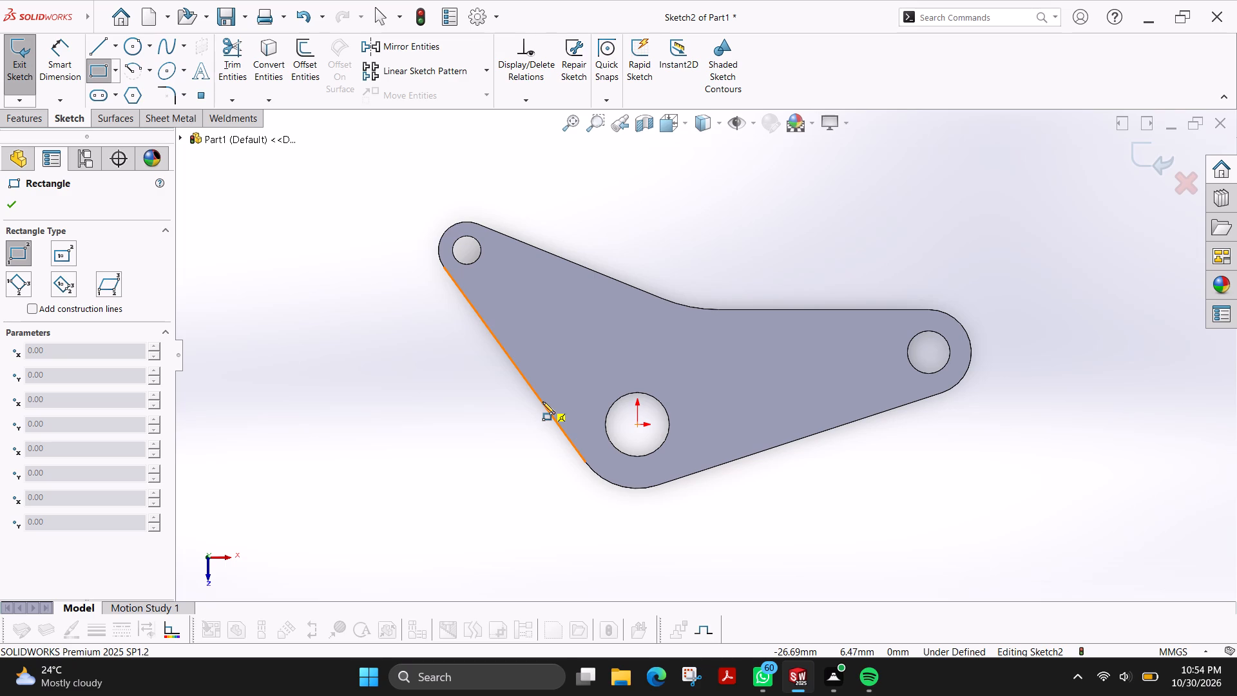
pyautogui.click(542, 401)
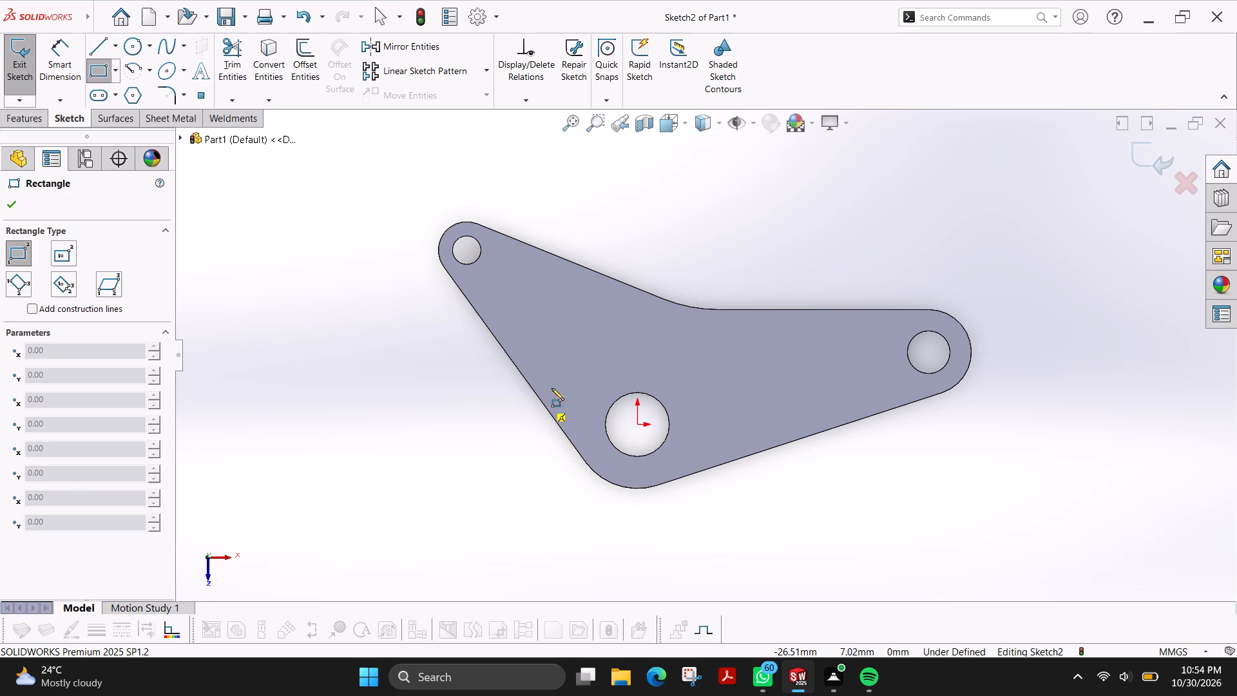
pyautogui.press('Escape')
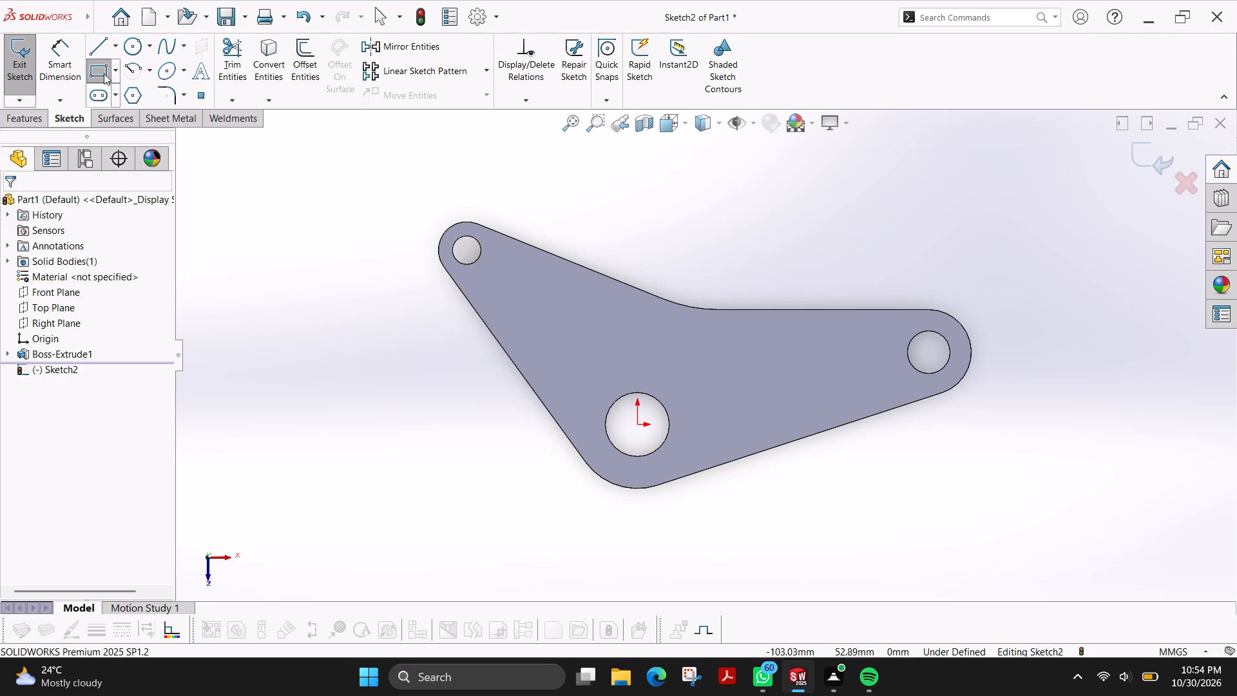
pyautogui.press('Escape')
# Sketch a line about 26 mm long from the plate's lower-left slanted edge diagonally up into the plate.
pyautogui.click(104, 55)
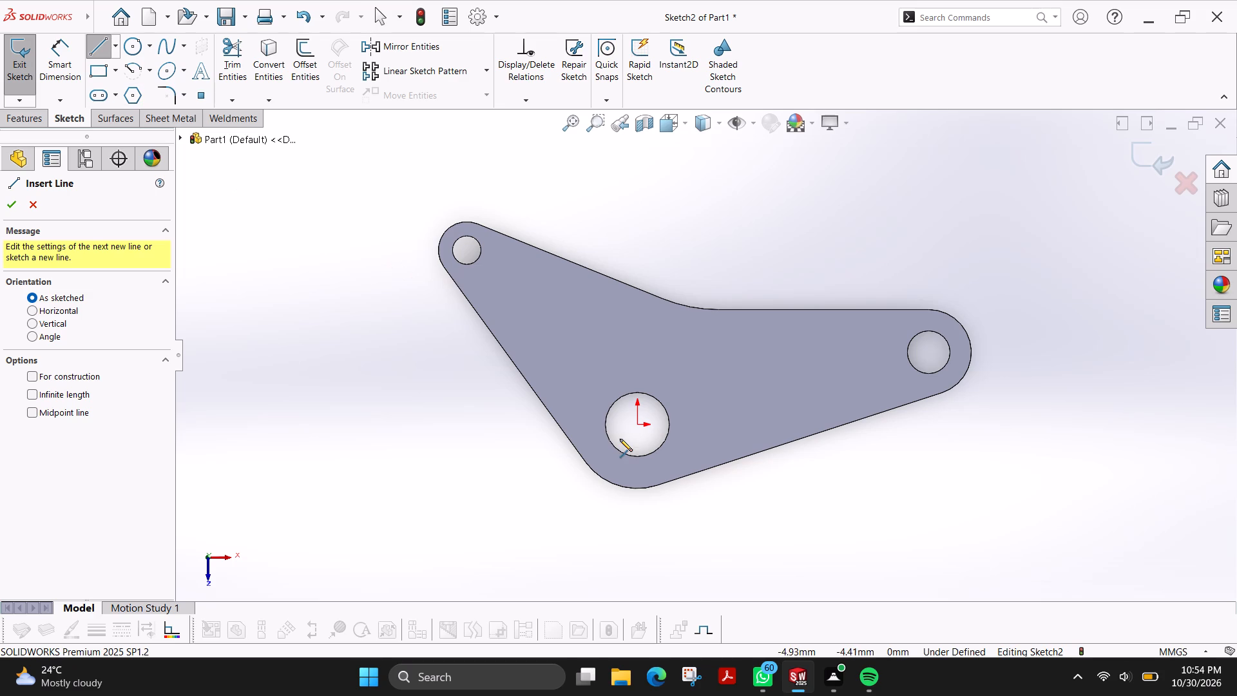
pyautogui.click(541, 401)
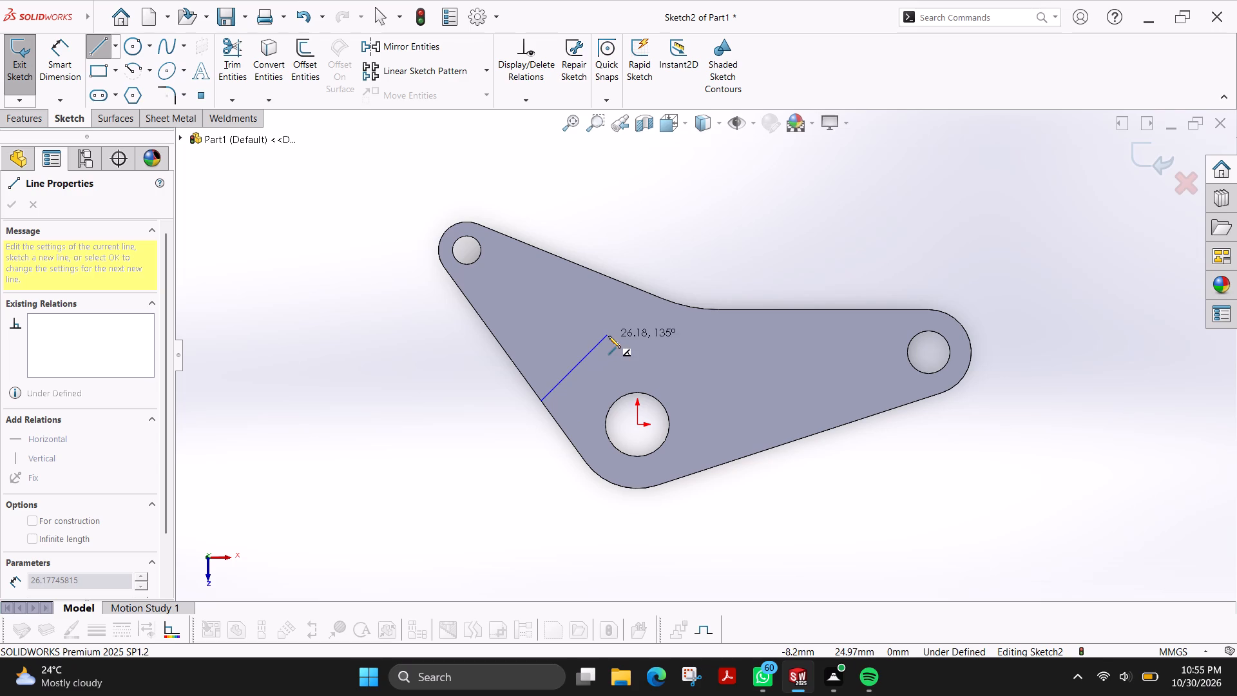
pyautogui.click(608, 336)
pyautogui.press('Escape')
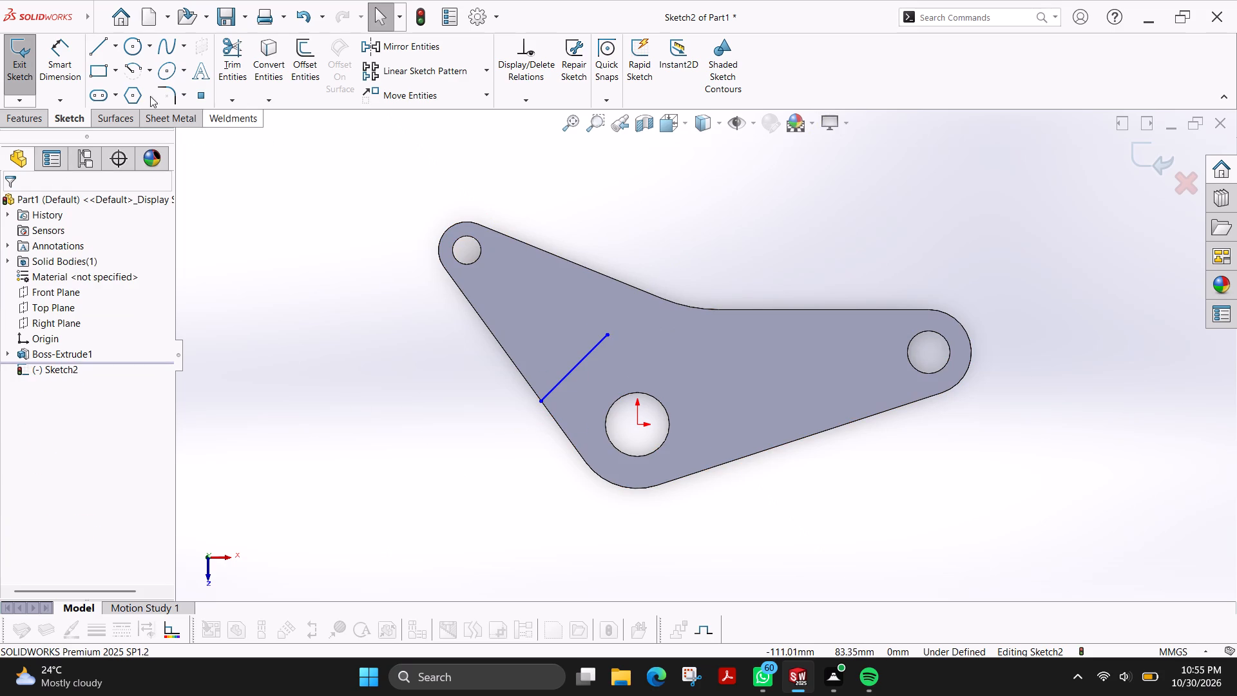
# Dimension the angle between the new line and the slanted edge as 90°.
pyautogui.click(70, 61)
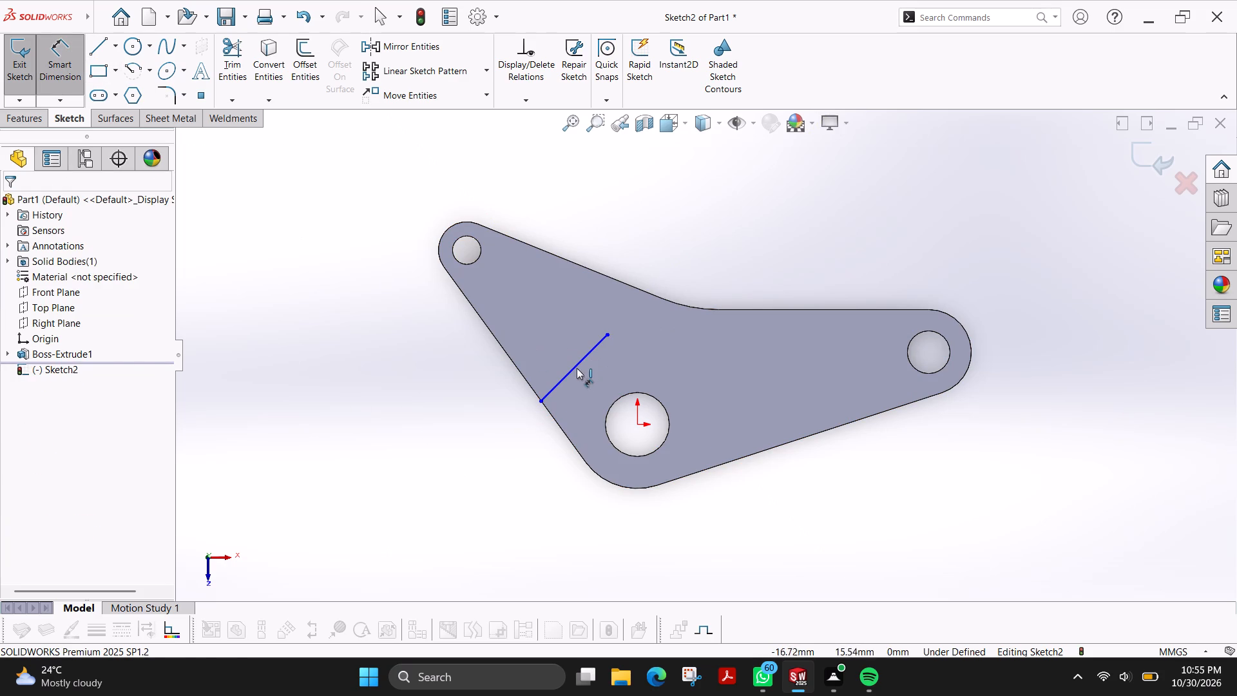
pyautogui.click(573, 367)
pyautogui.click(561, 428)
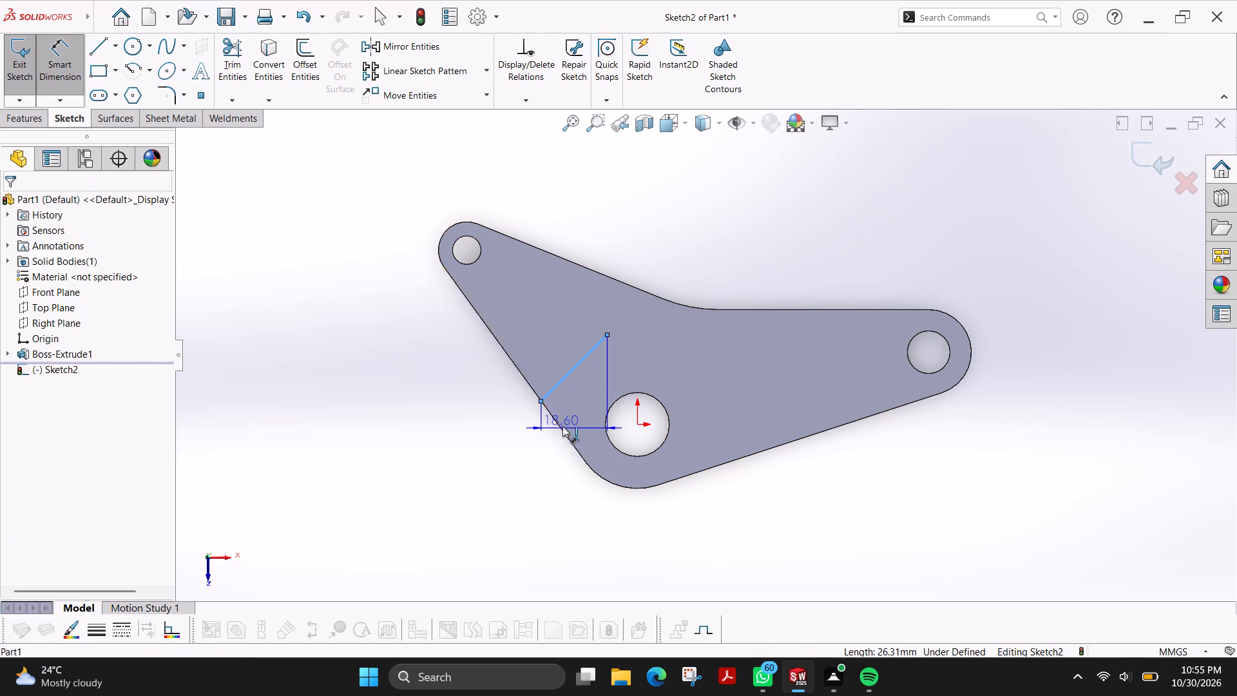
pyautogui.click(580, 410)
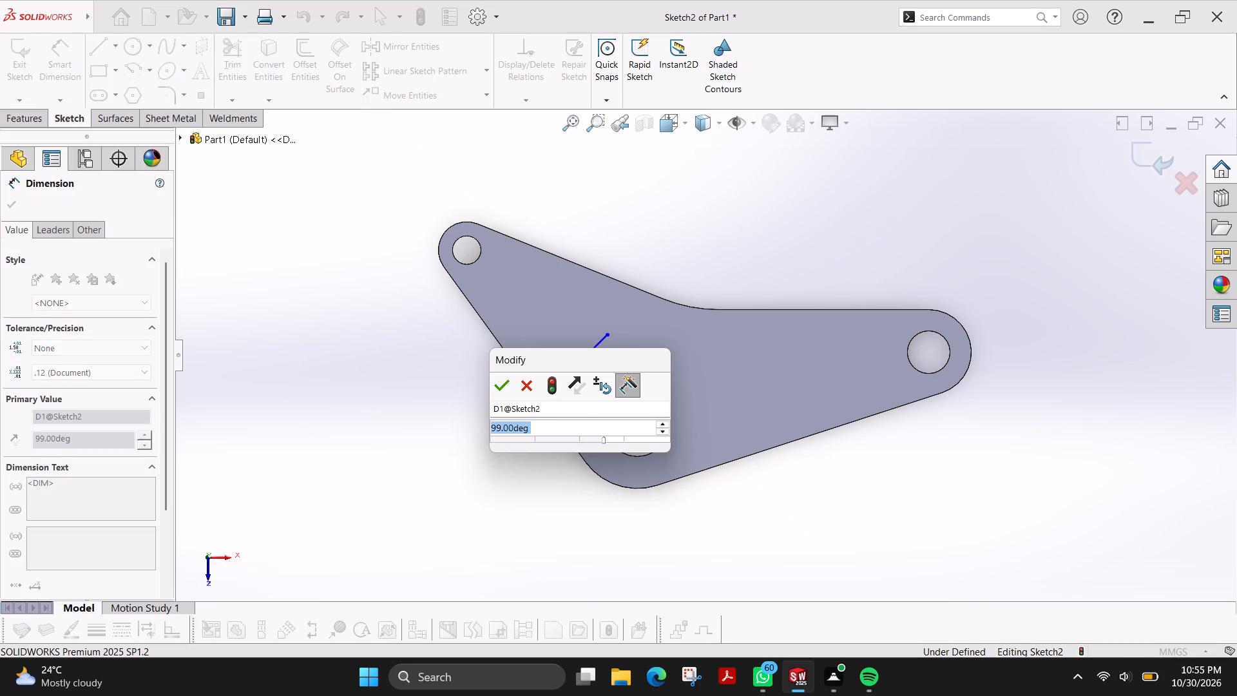
pyautogui.write('90')
pyautogui.press('Return')
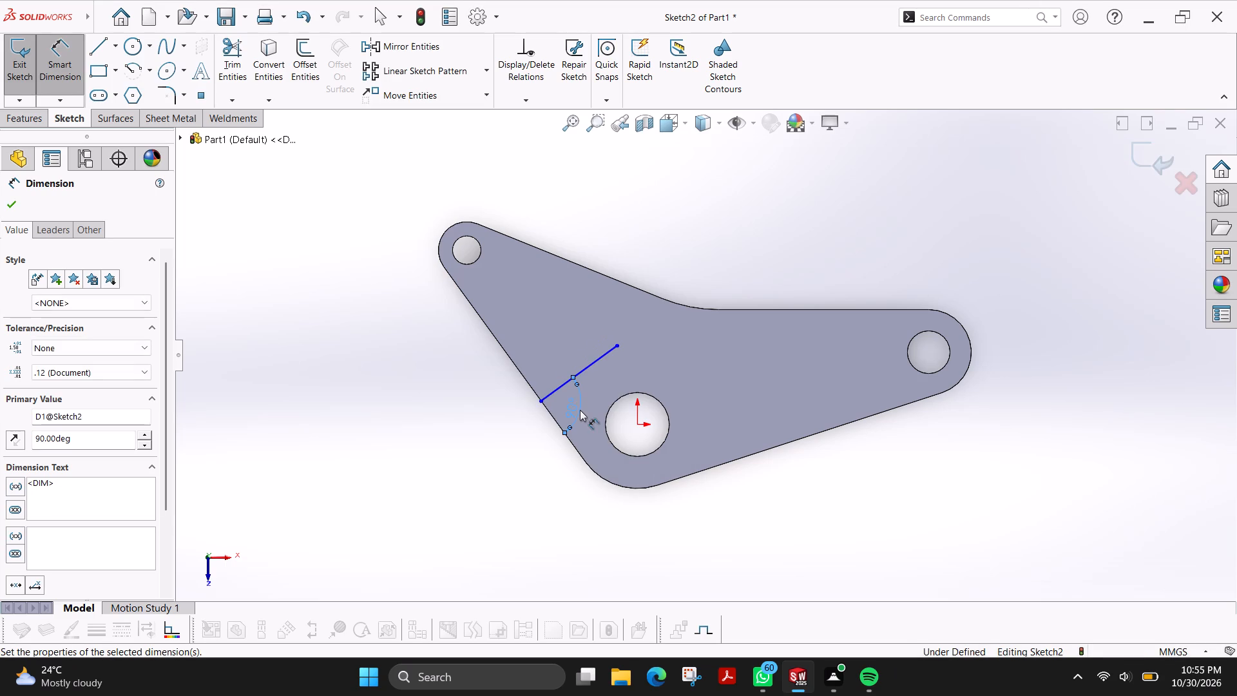
pyautogui.press('Escape')
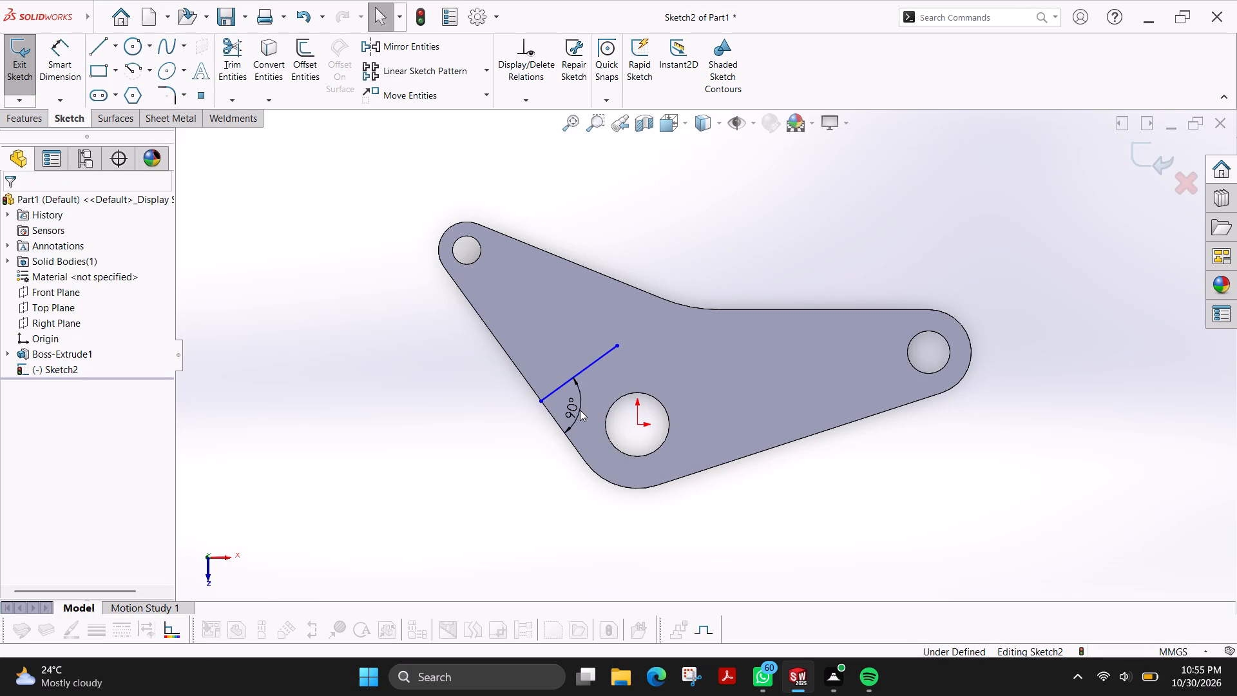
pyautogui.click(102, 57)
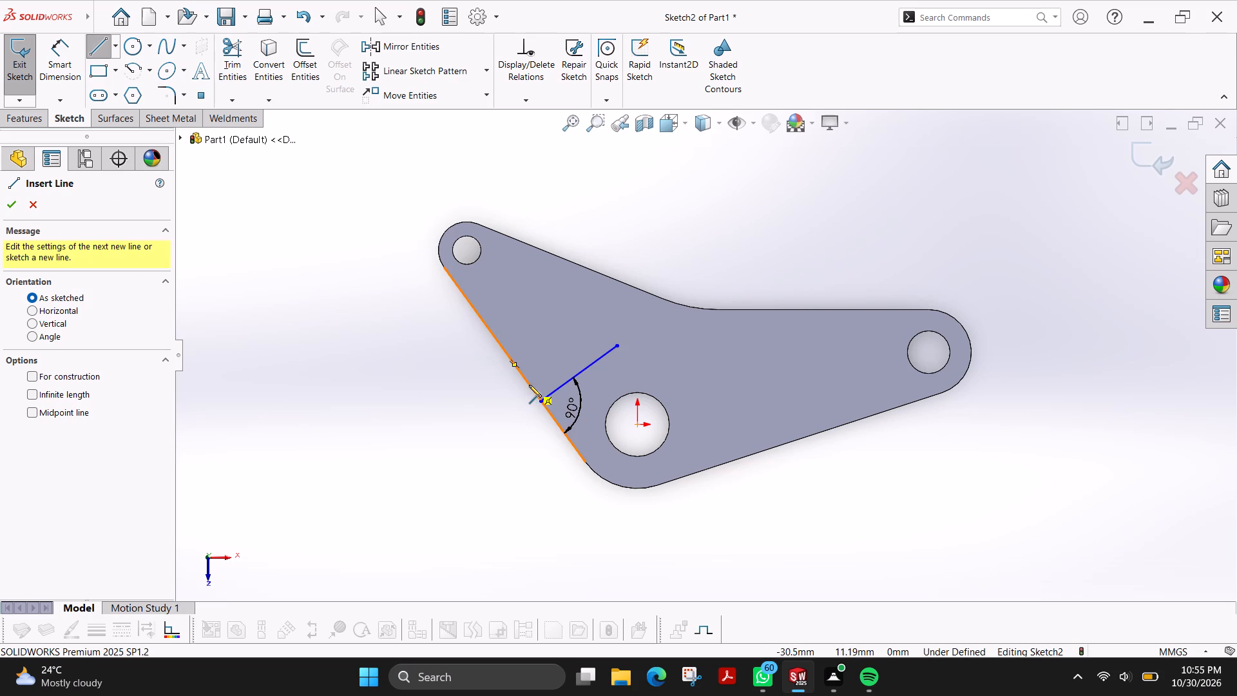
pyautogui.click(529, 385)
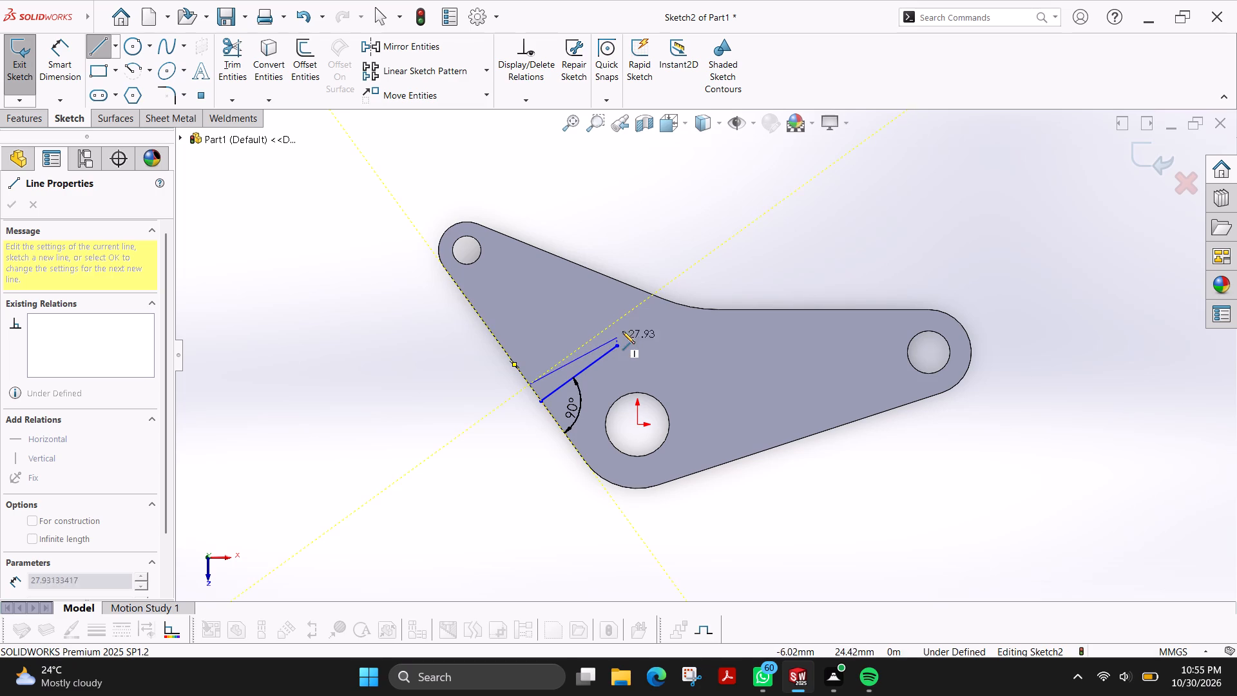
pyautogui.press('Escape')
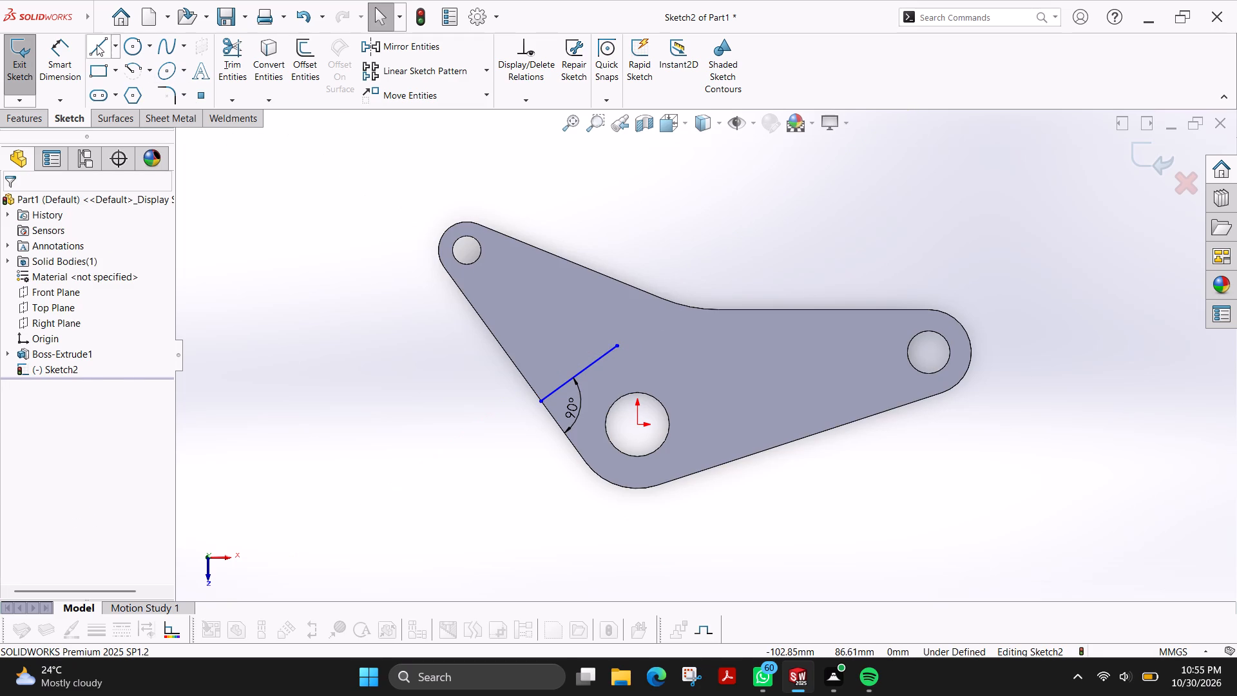
# Add three lines closing a rectangle about 26 by 8.6 mm from the first line's inner end back to the slanted edge.
pyautogui.click(97, 44)
pyautogui.click(618, 345)
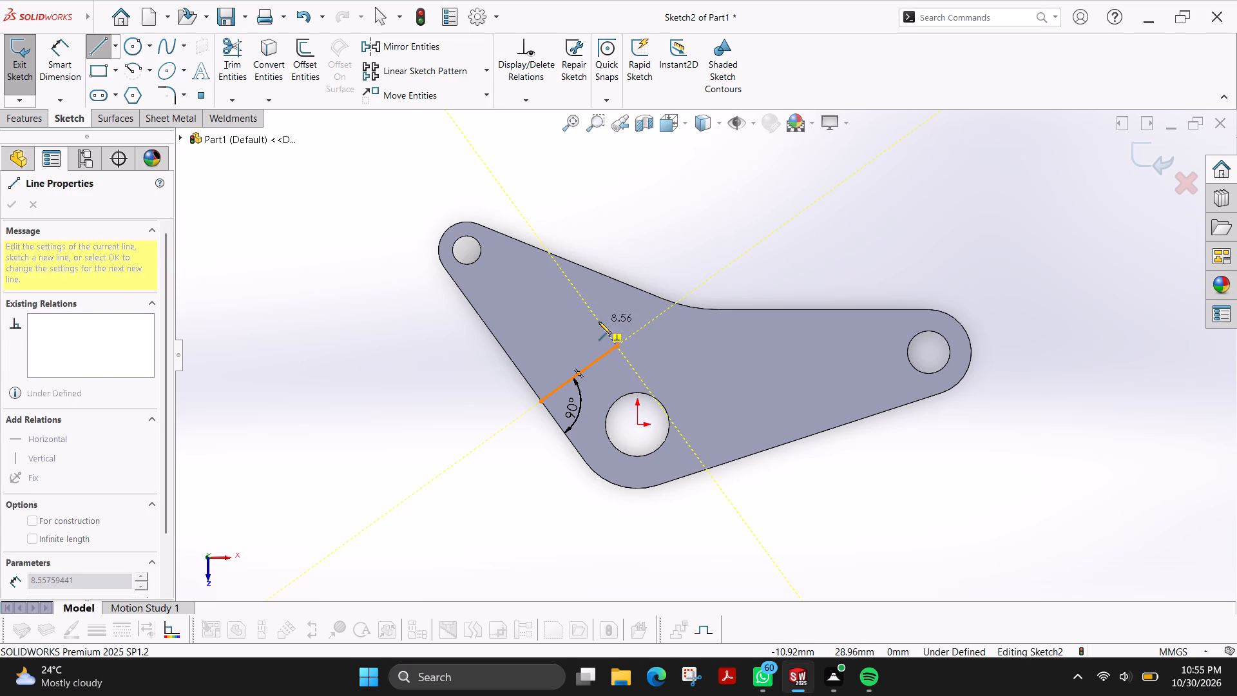
pyautogui.click(599, 322)
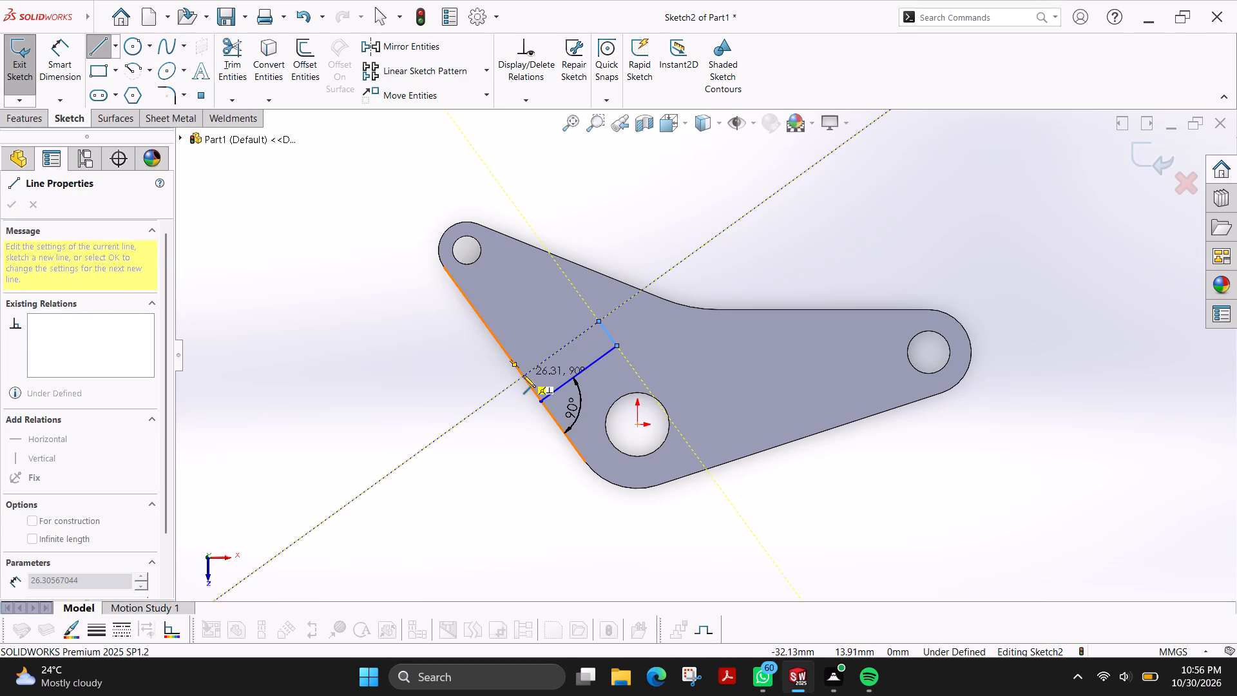
pyautogui.click(523, 376)
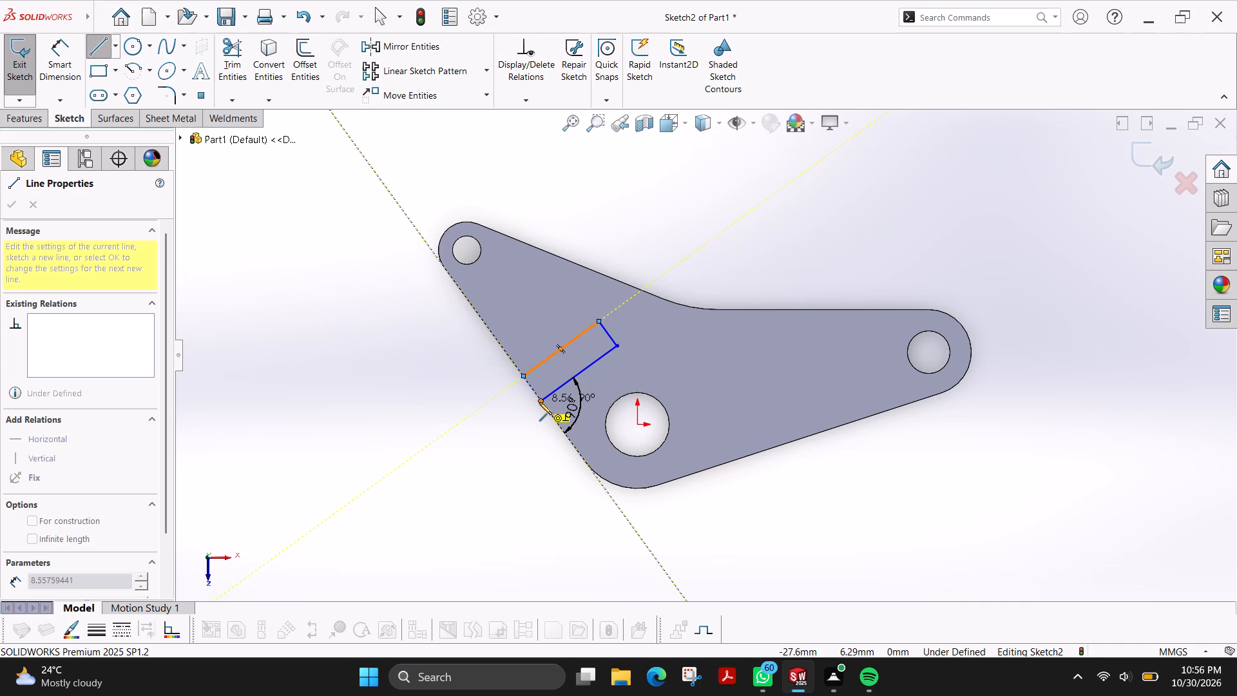
pyautogui.click(539, 403)
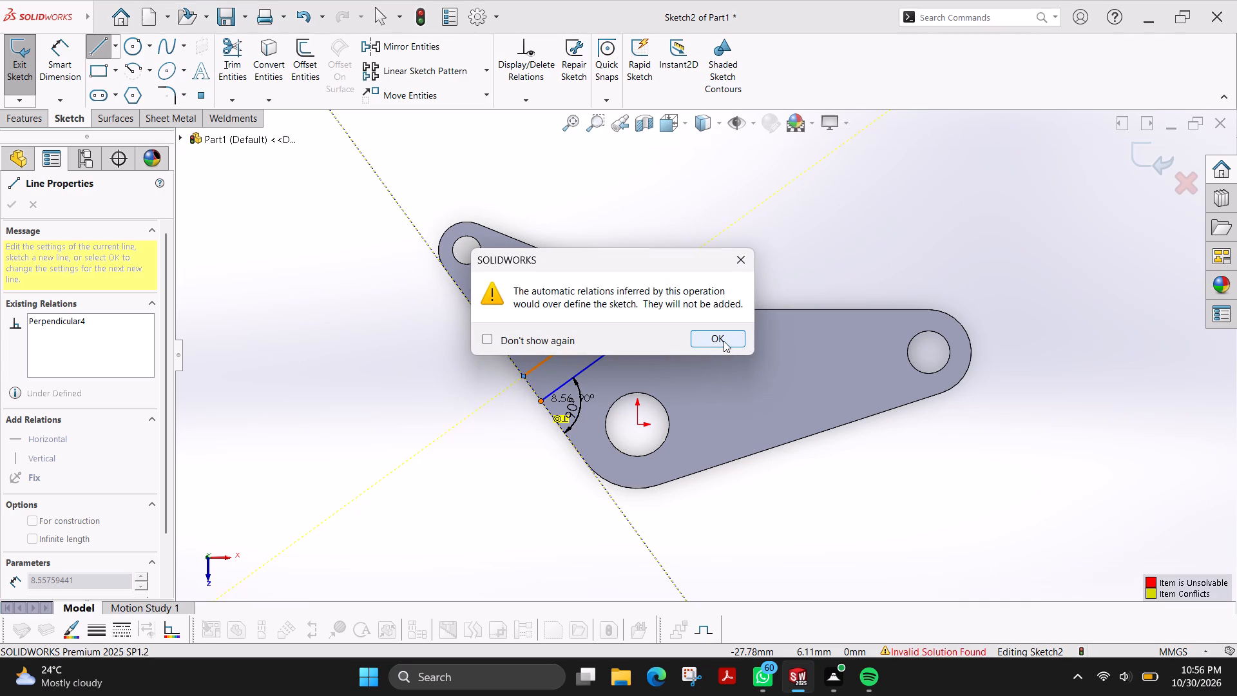
pyautogui.click(724, 341)
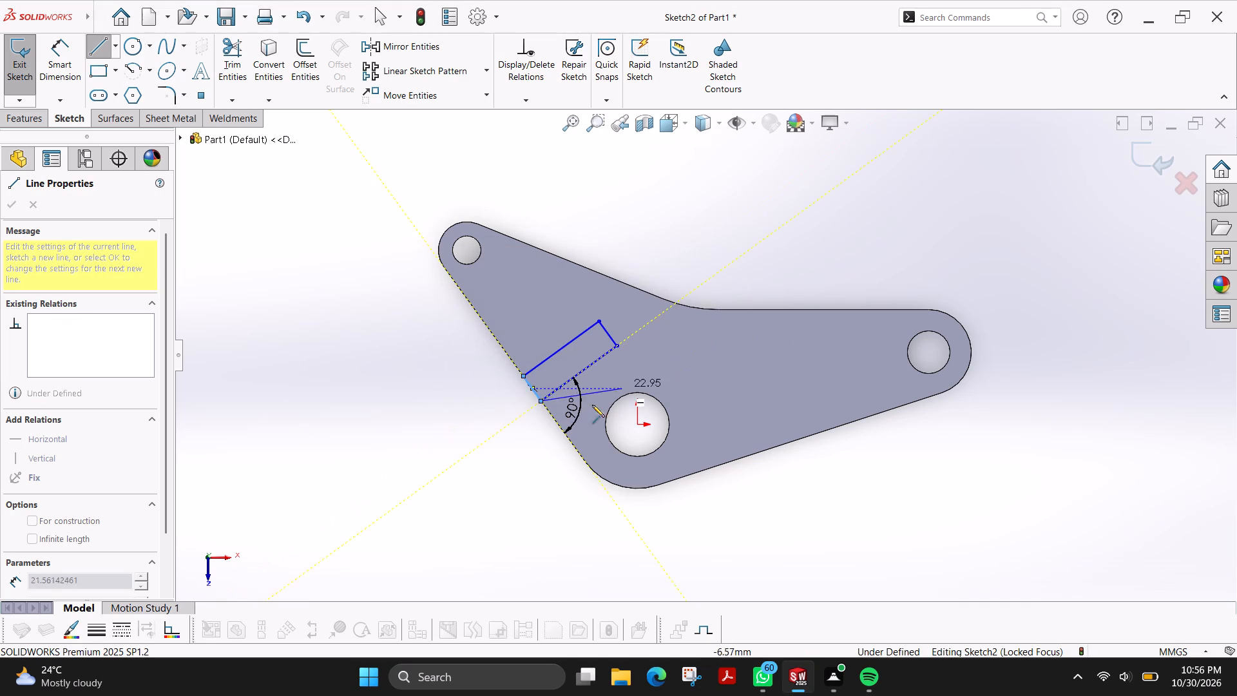
pyautogui.press('Escape')
pyautogui.scroll(-4, 550, 396)
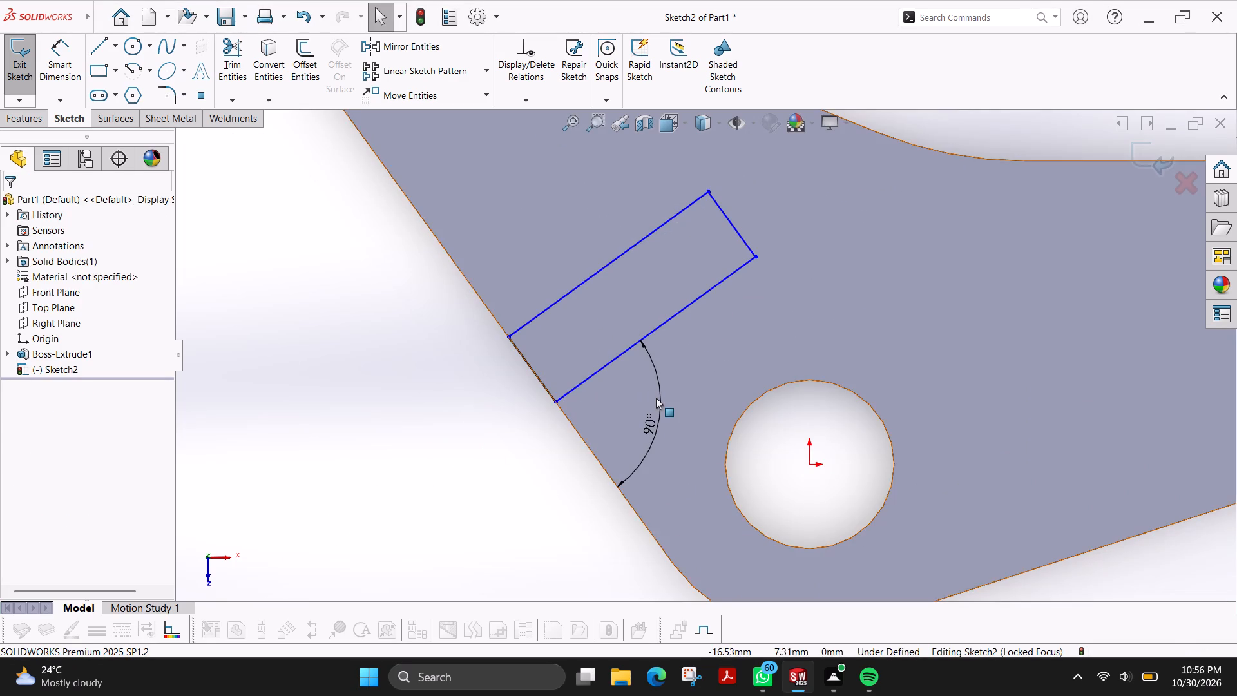
pyautogui.scroll(4, 656, 399)
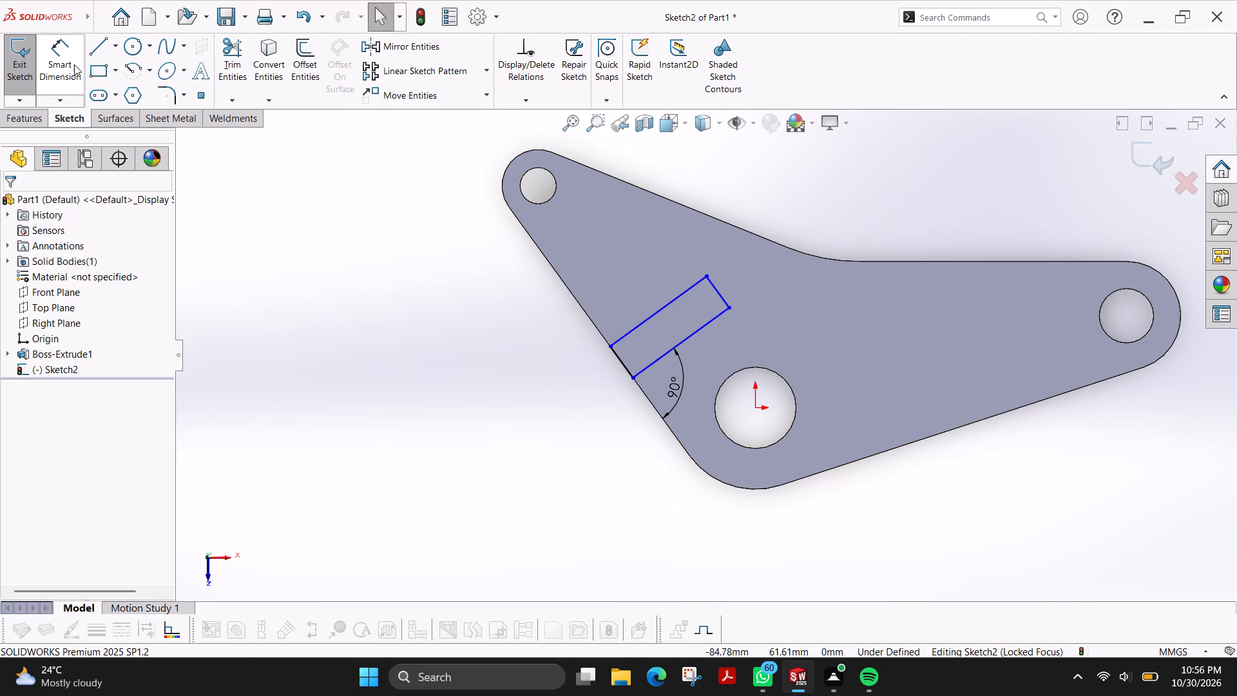
# Dimension the rectangle's short side along the slanted edge as 6 mm.
pyautogui.click(74, 64)
pyautogui.click(625, 363)
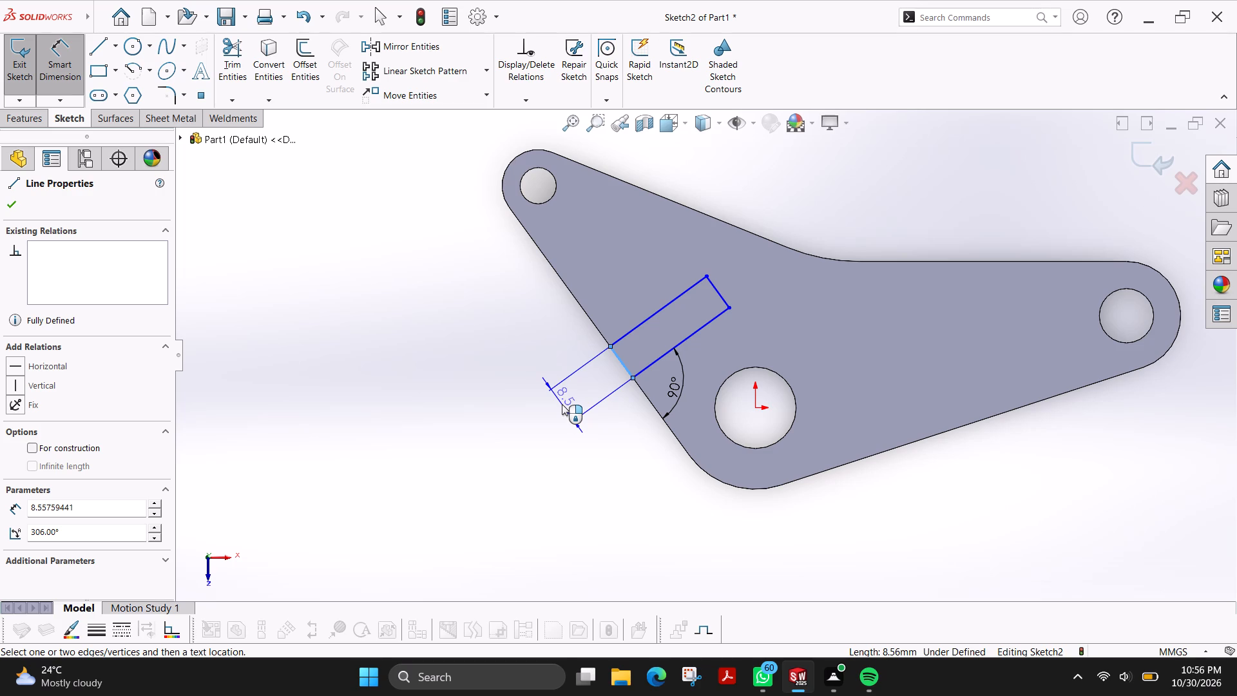
pyautogui.click(562, 404)
pyautogui.press('6')
pyautogui.press('Return')
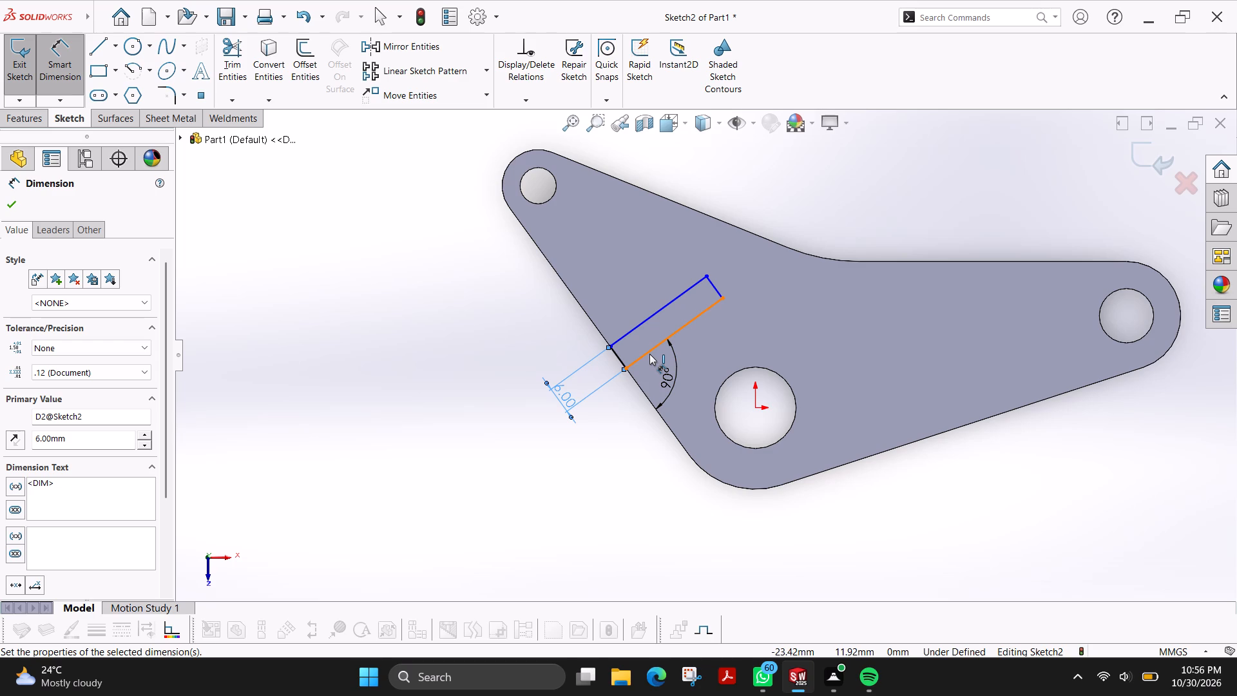
# Dimension the distance from the rectangle's lower long side to the origin as 34 mm.
pyautogui.click(649, 354)
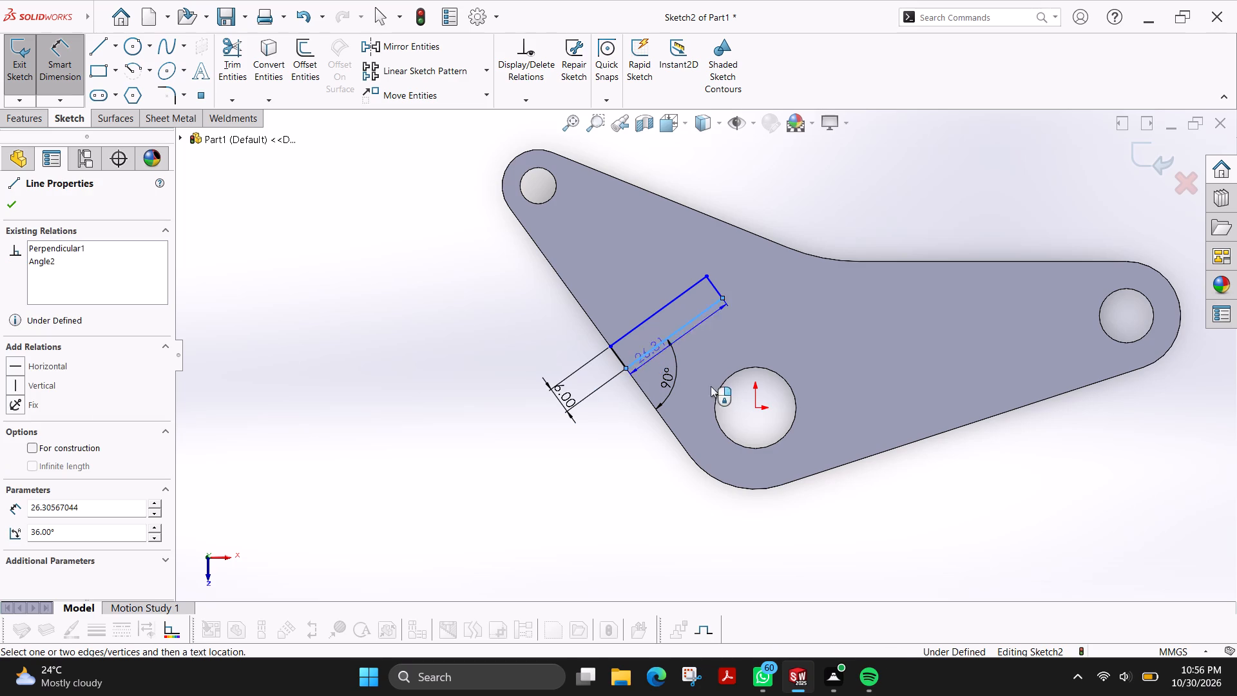
pyautogui.click(754, 411)
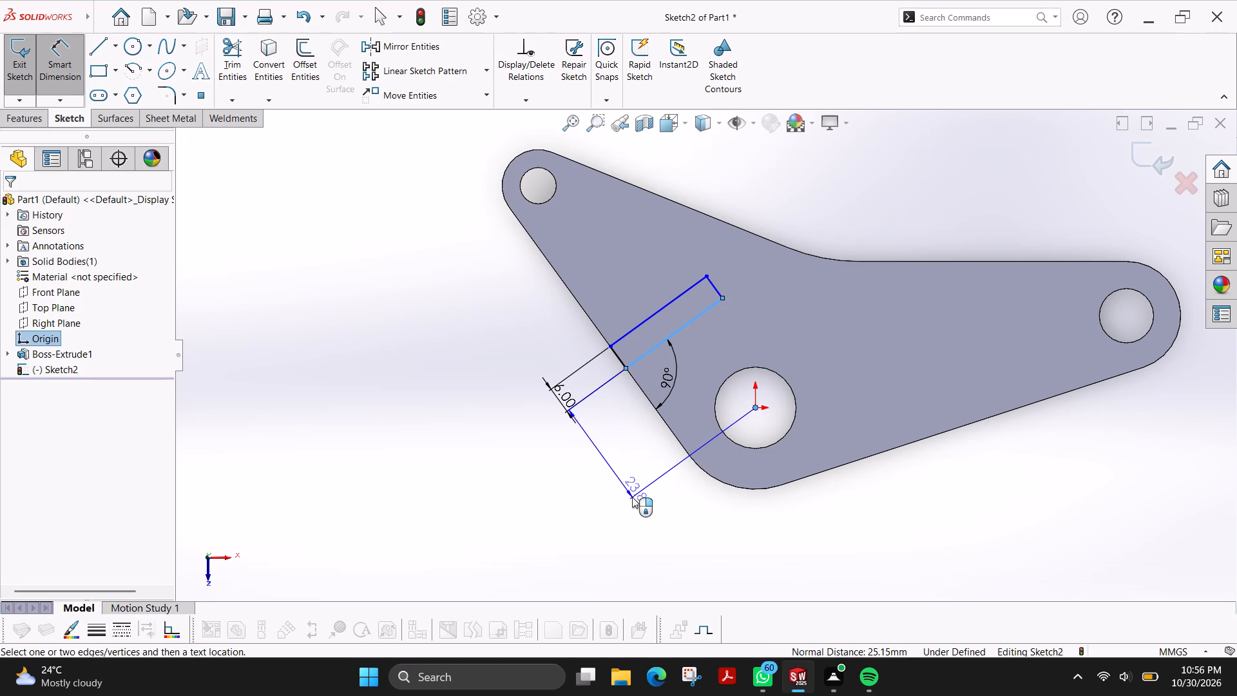
pyautogui.click(606, 459)
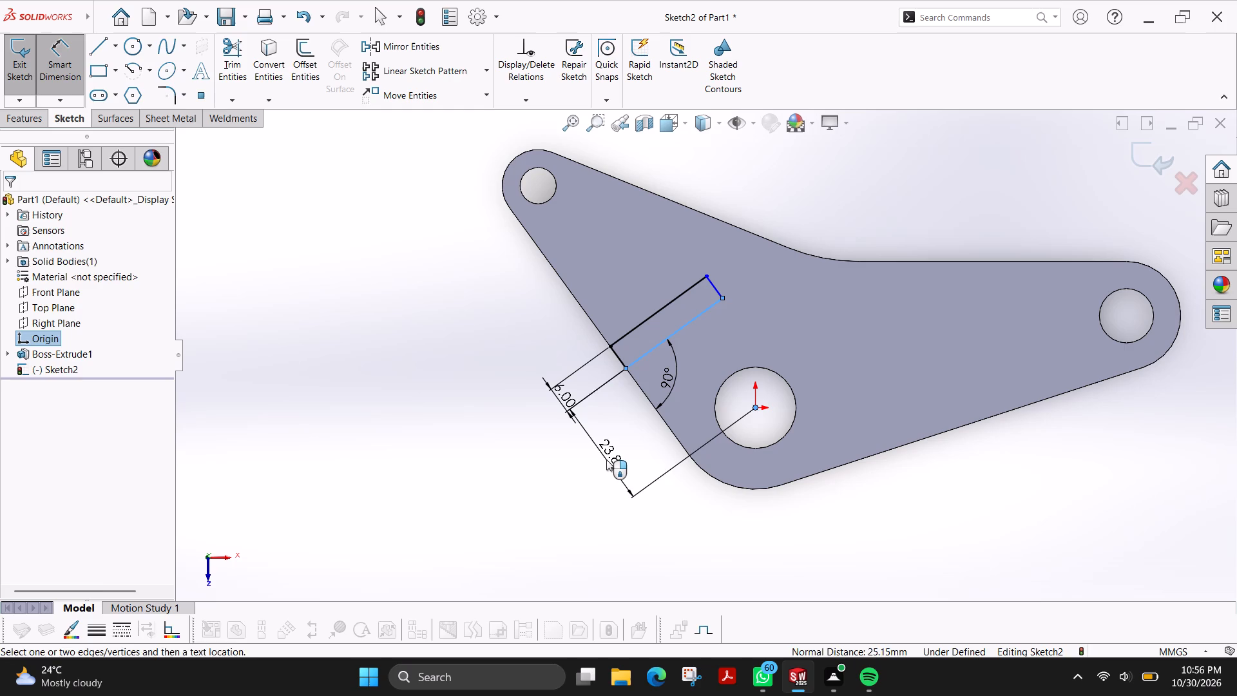
pyautogui.write('34')
pyautogui.press('Return')
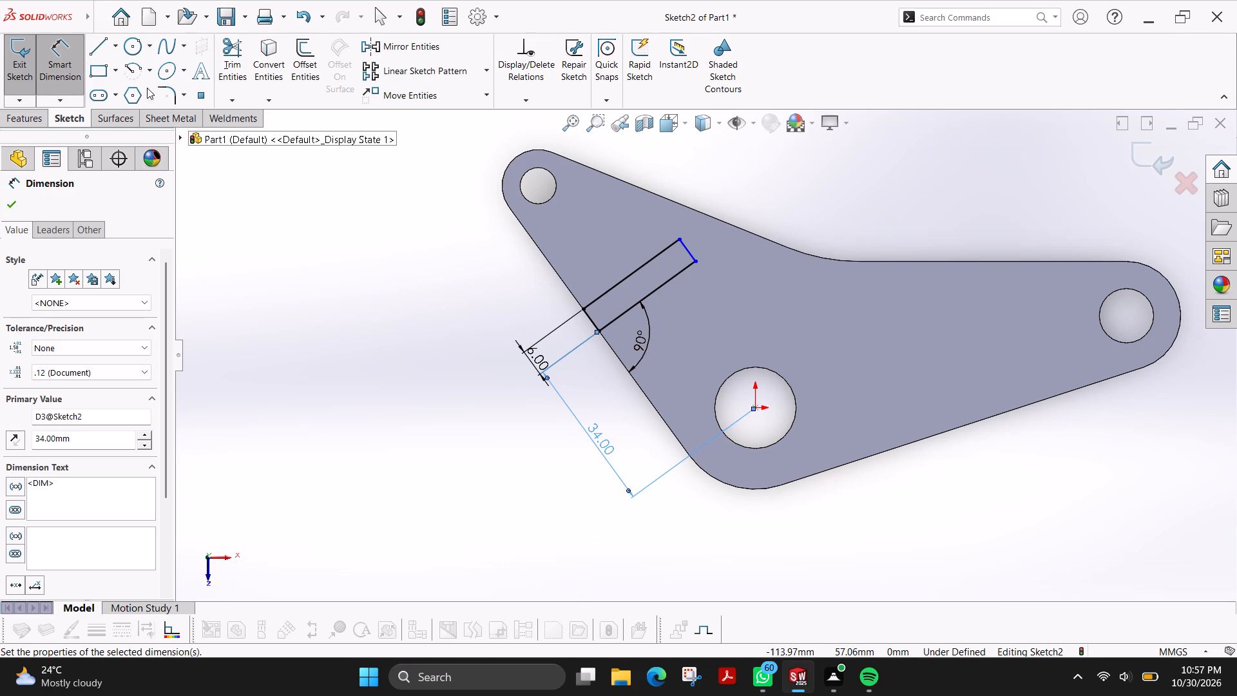
# Sketch a vertical line from the origin up to just below the plate's upper edge.
pyautogui.click(106, 44)
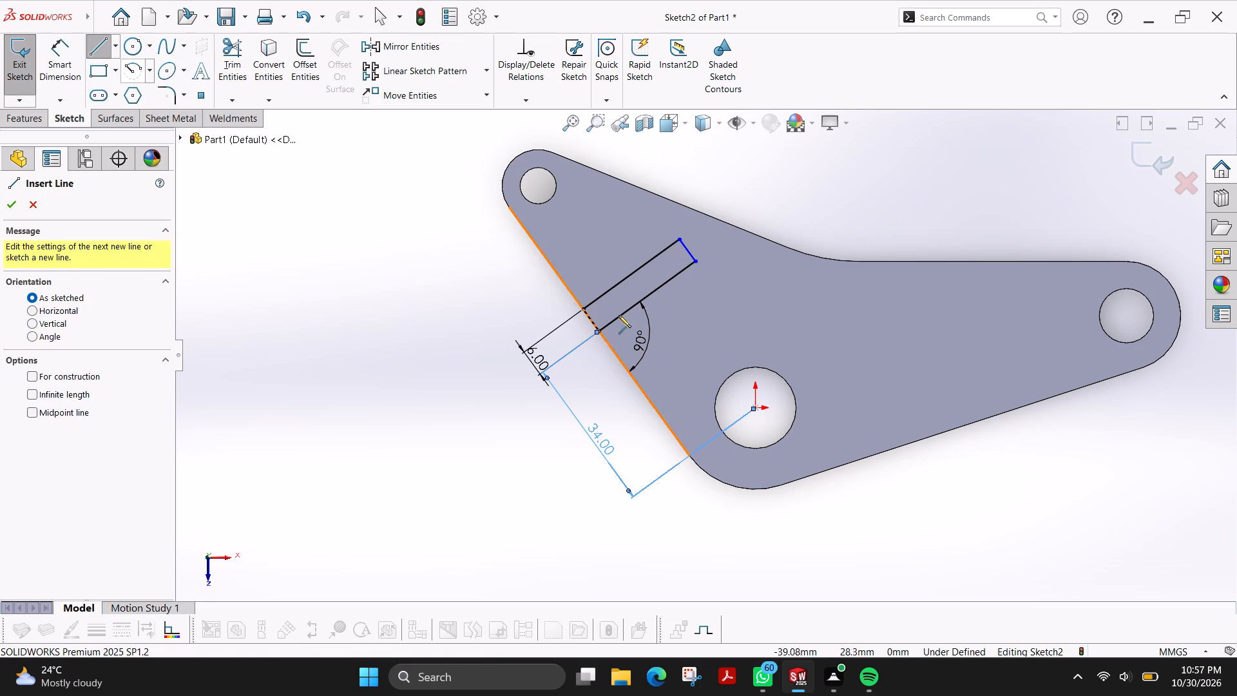
pyautogui.click(757, 408)
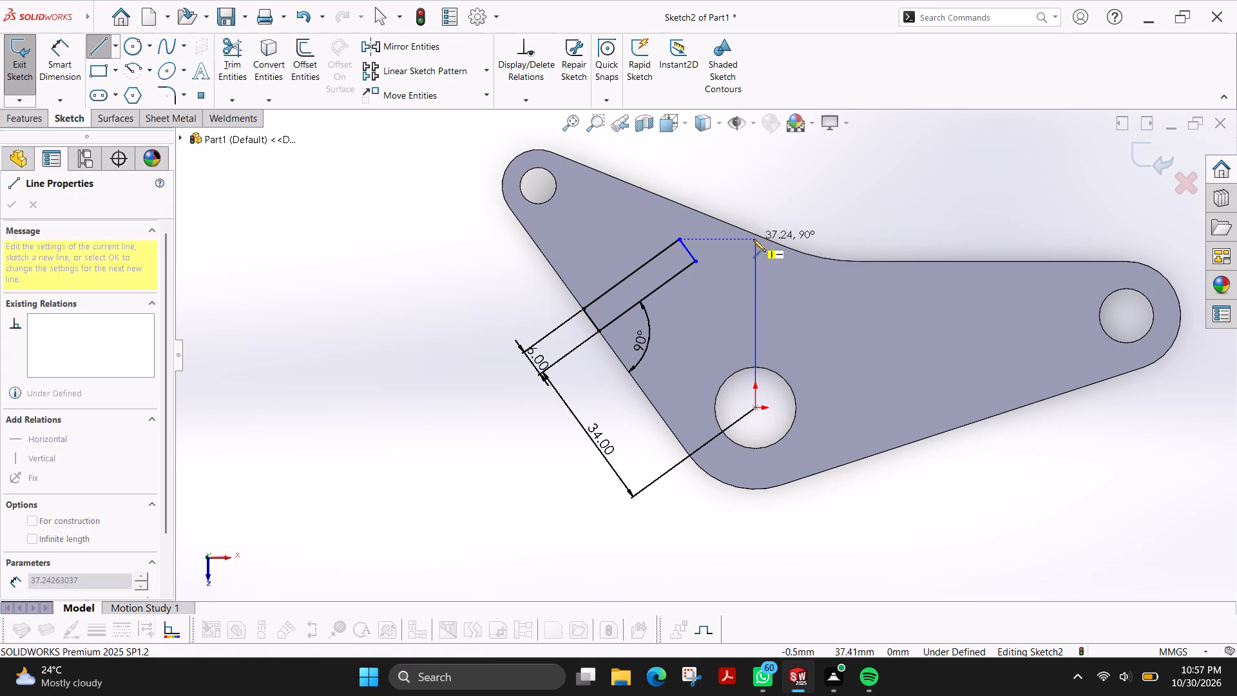
pyautogui.click(756, 249)
pyautogui.press('Escape')
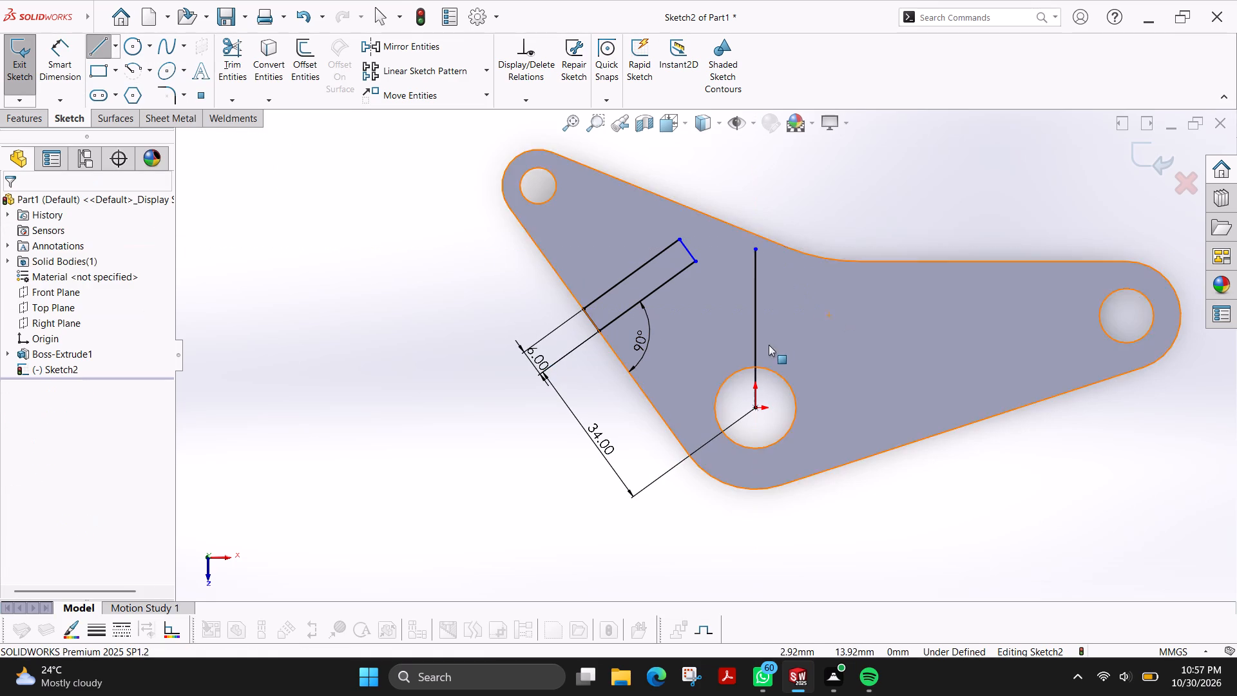
# Delete the vertical line running up from the origin.
pyautogui.moveTo(786, 295); pyautogui.dragTo(740, 318)
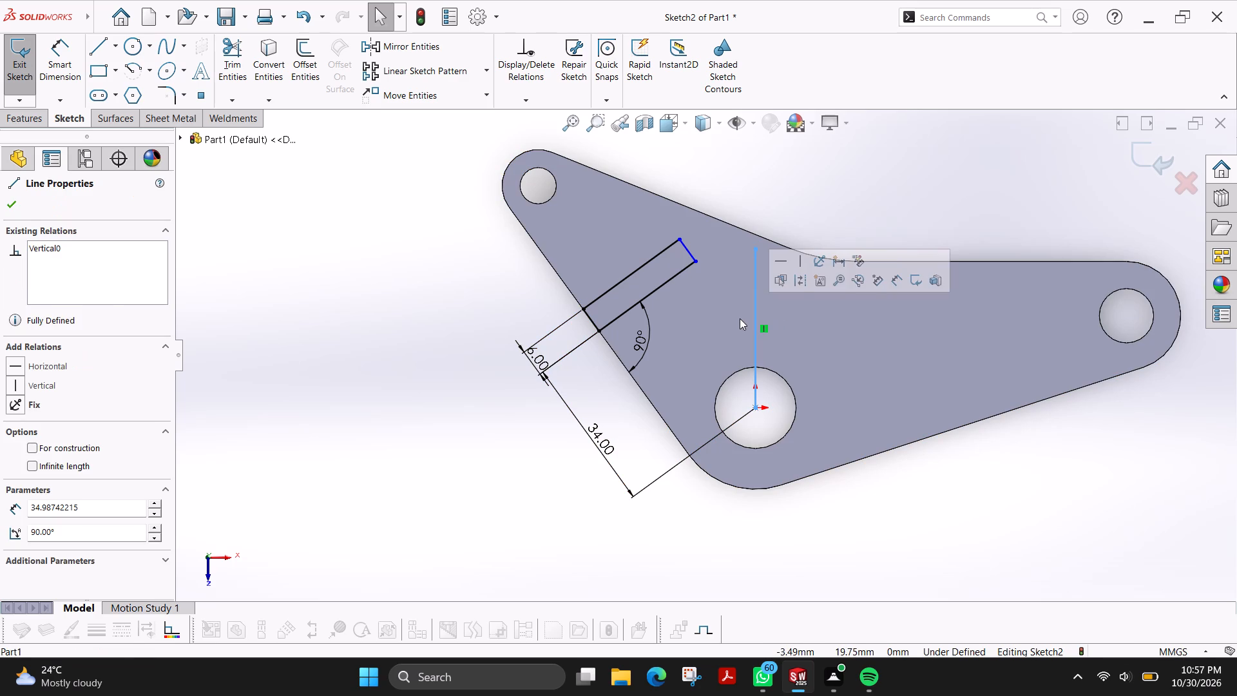
pyautogui.press('Delete')
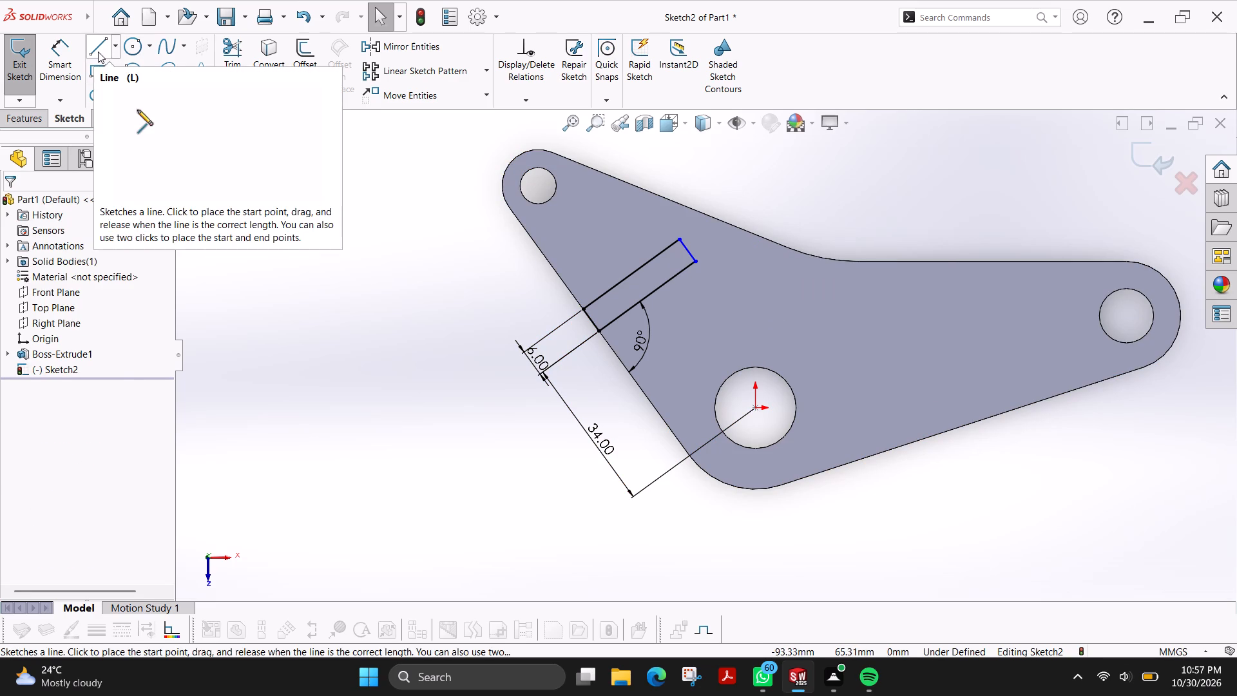
# Sketch a closed four-line rectangle about 25.3 by 6.7 mm, rising perpendicular from the plate's lower slanted edge between the center and far-right holes.
pyautogui.click(98, 52)
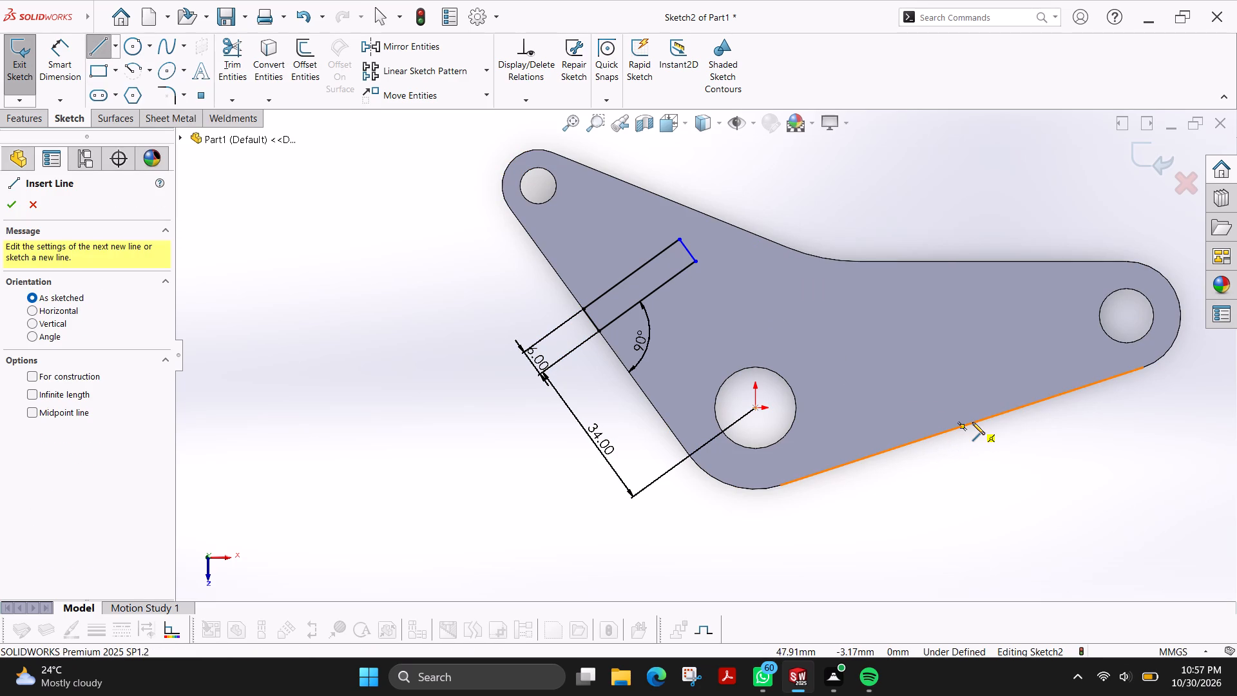
pyautogui.click(972, 422)
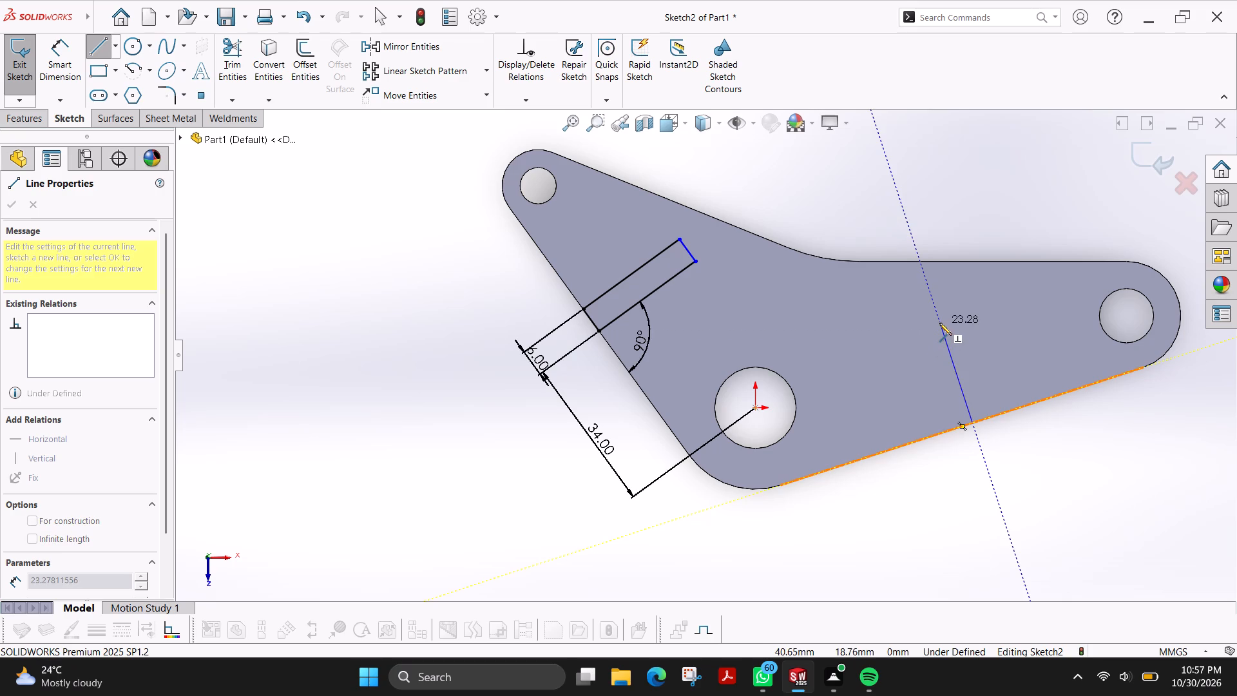
pyautogui.click(935, 314)
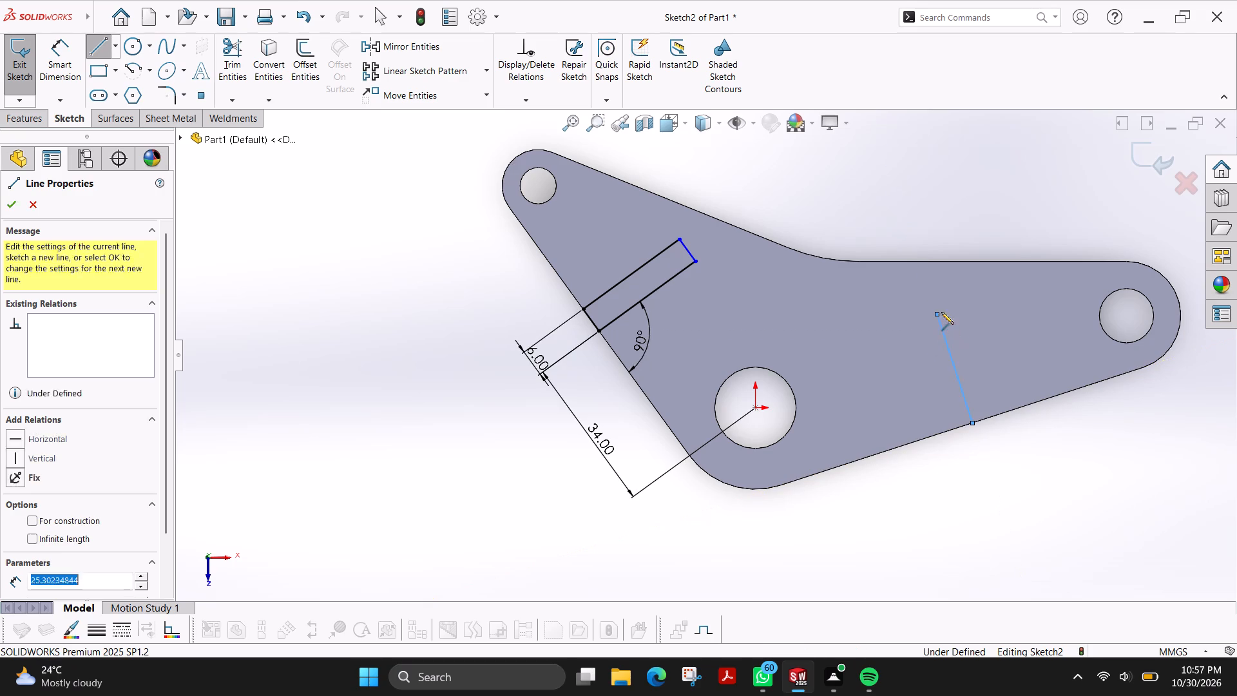
pyautogui.click(966, 304)
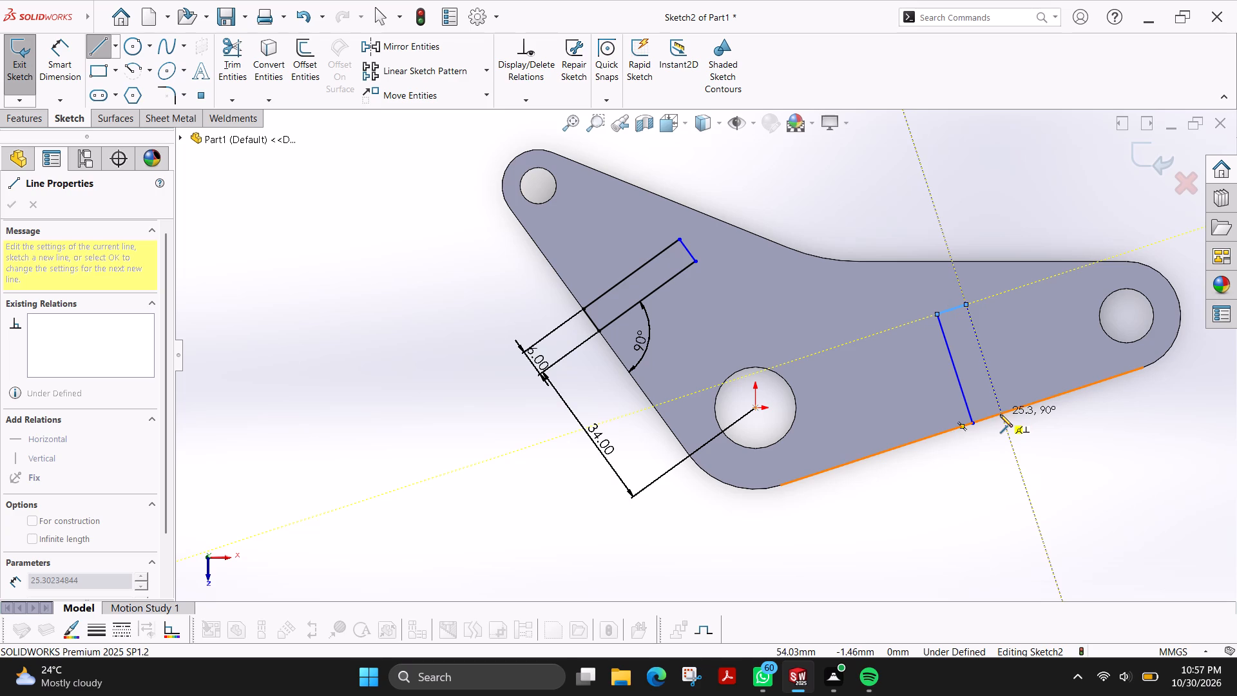
pyautogui.click(1000, 414)
pyautogui.click(972, 421)
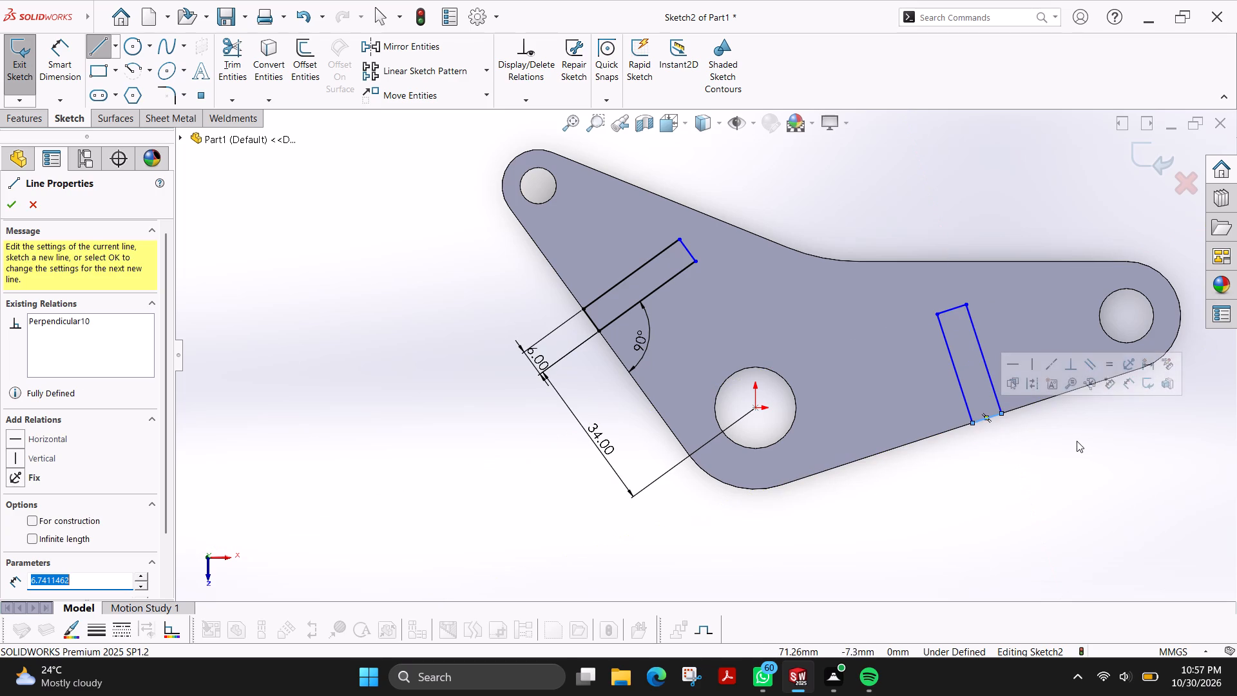
pyautogui.press('Escape')
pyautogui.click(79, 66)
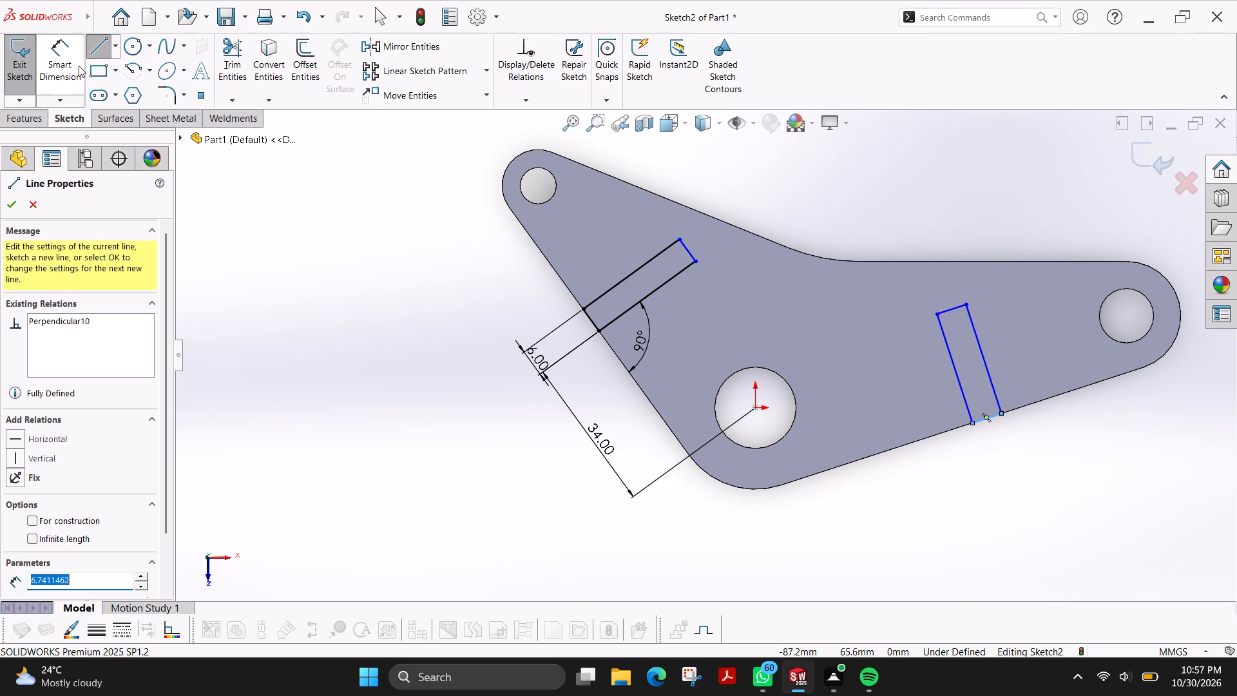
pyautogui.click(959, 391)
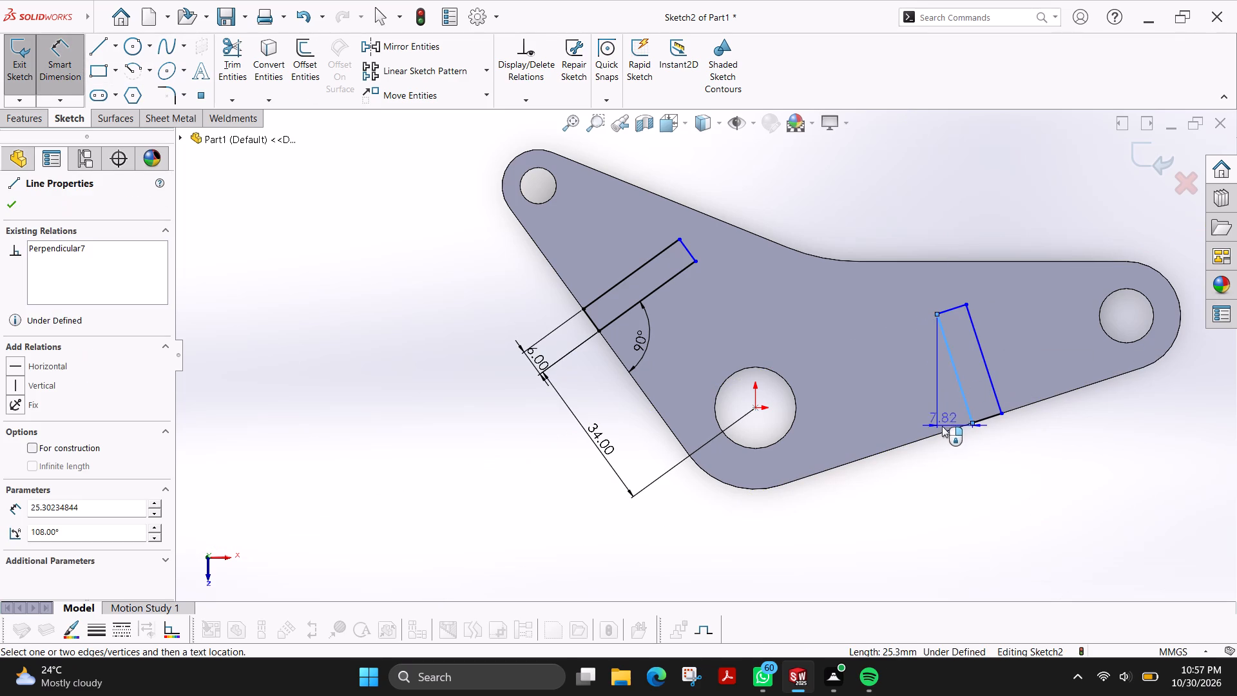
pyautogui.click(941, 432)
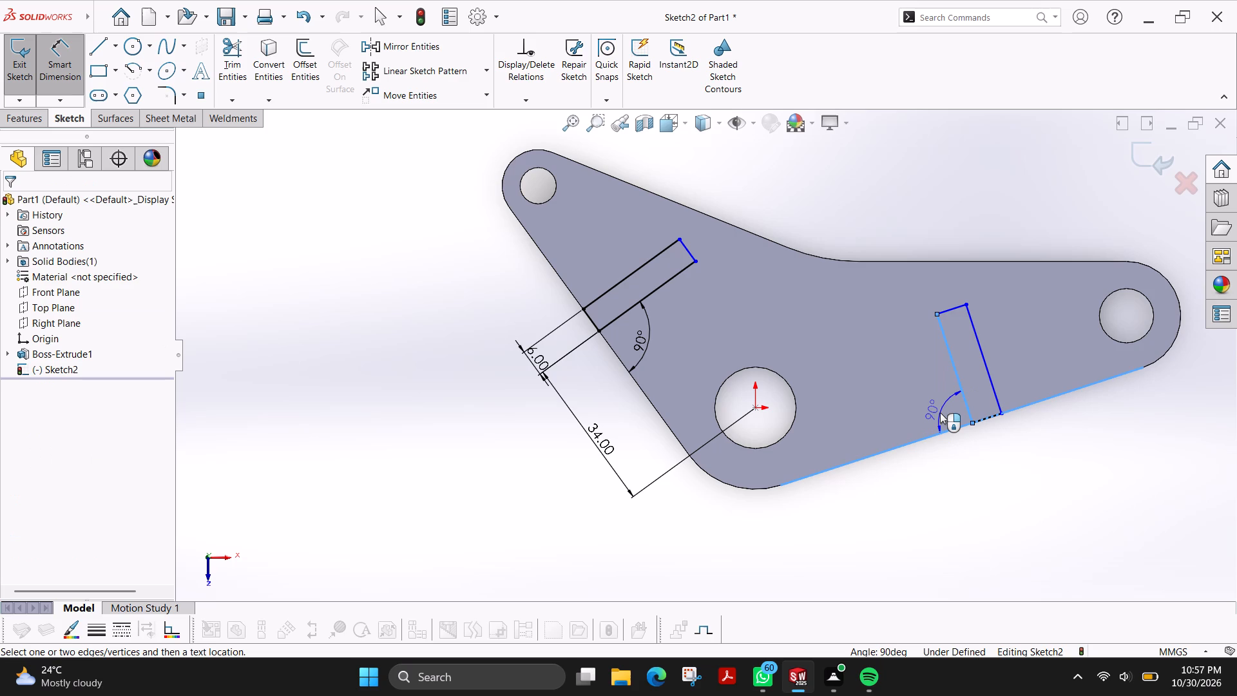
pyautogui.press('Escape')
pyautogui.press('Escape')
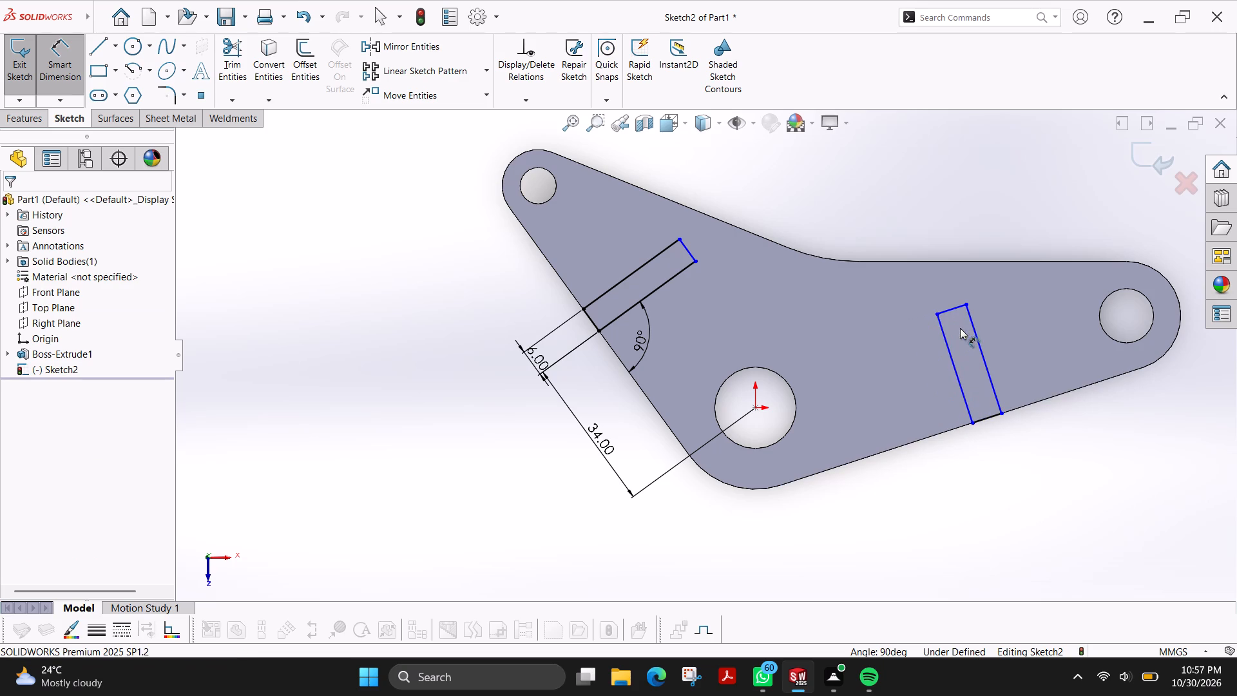
# Dimension the new rectangle's short side along the lower slanted edge as 6 mm.
pyautogui.click(986, 418)
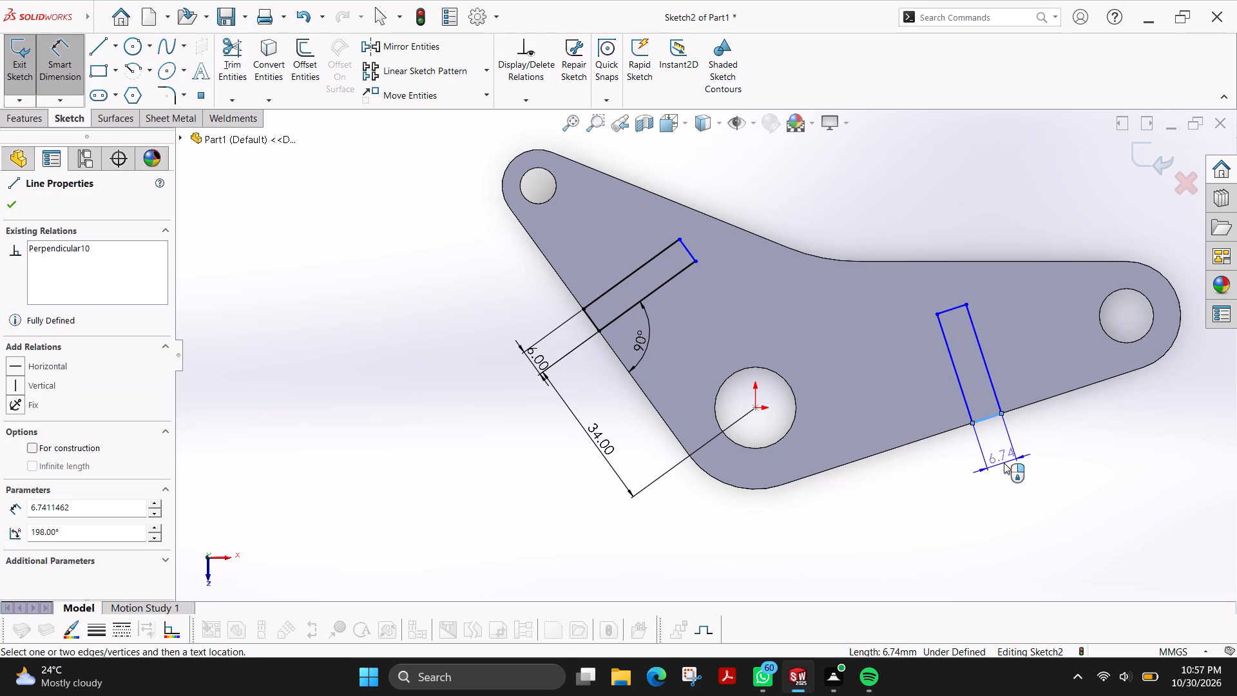
pyautogui.click(1004, 463)
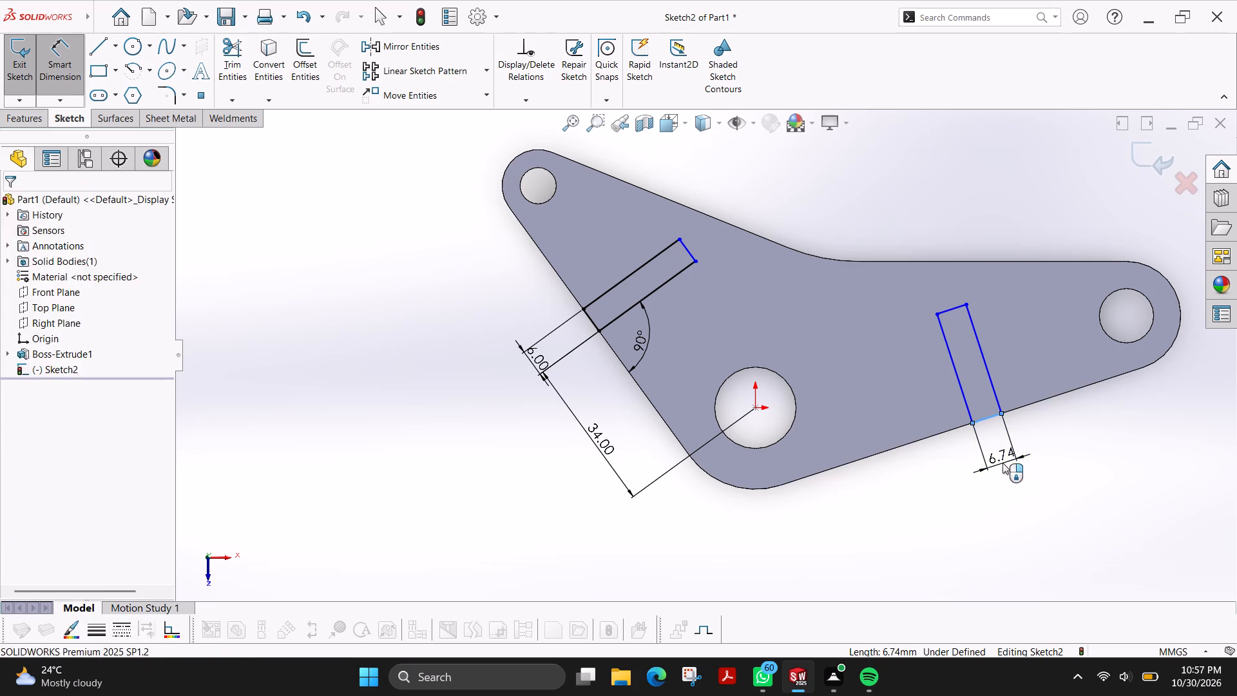
pyautogui.press('6')
pyautogui.press('Return')
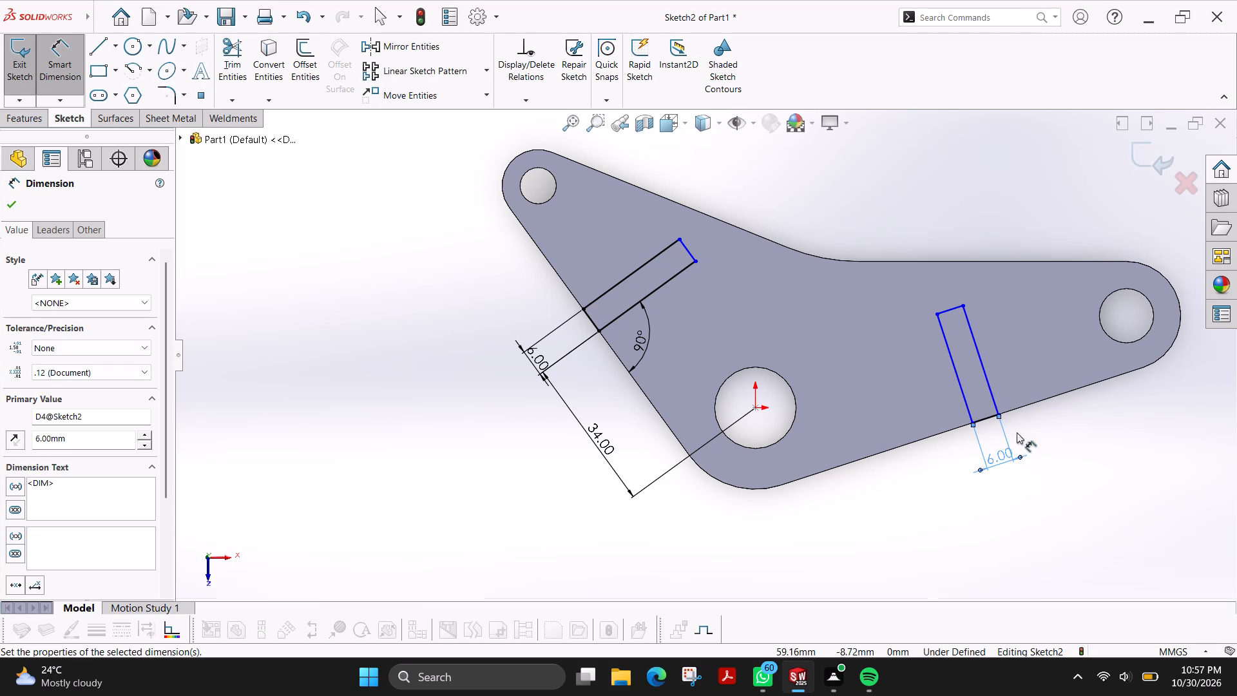
# Dimension the distance from the origin to the new rectangle's nearer long side as 34 mm.
pyautogui.click(758, 411)
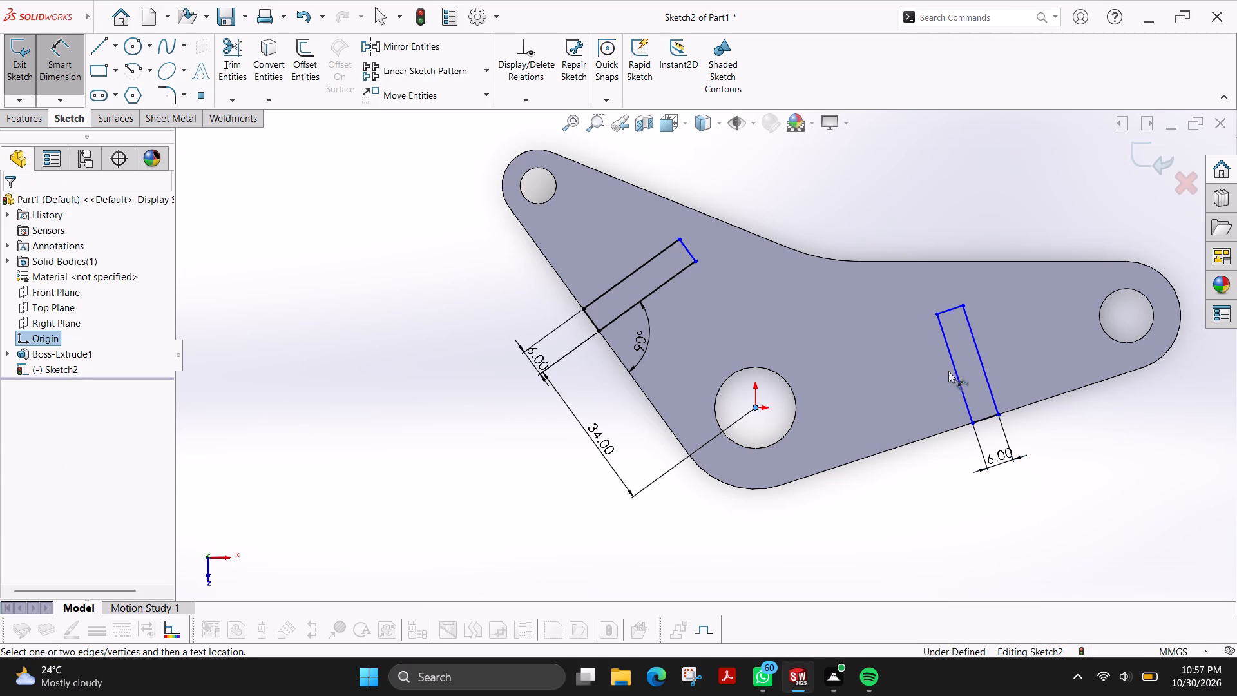
pyautogui.click(955, 371)
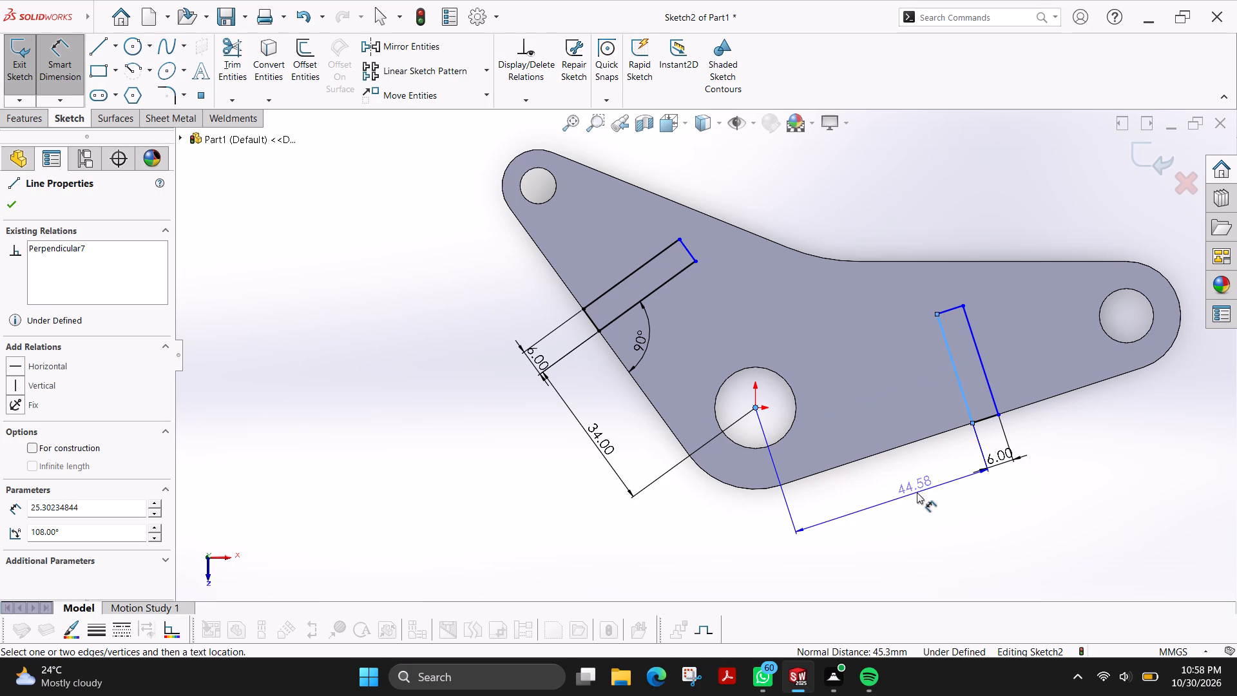
pyautogui.click(917, 492)
pyautogui.write('34')
pyautogui.press('Return')
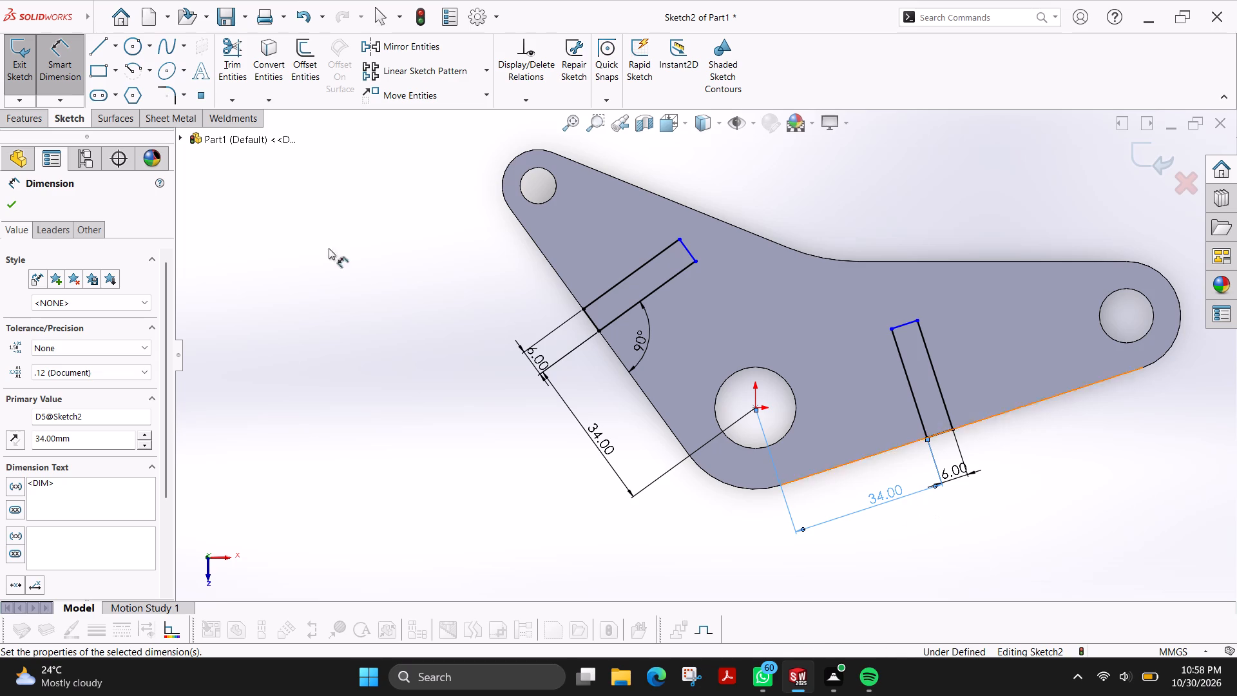
pyautogui.click(9, 207)
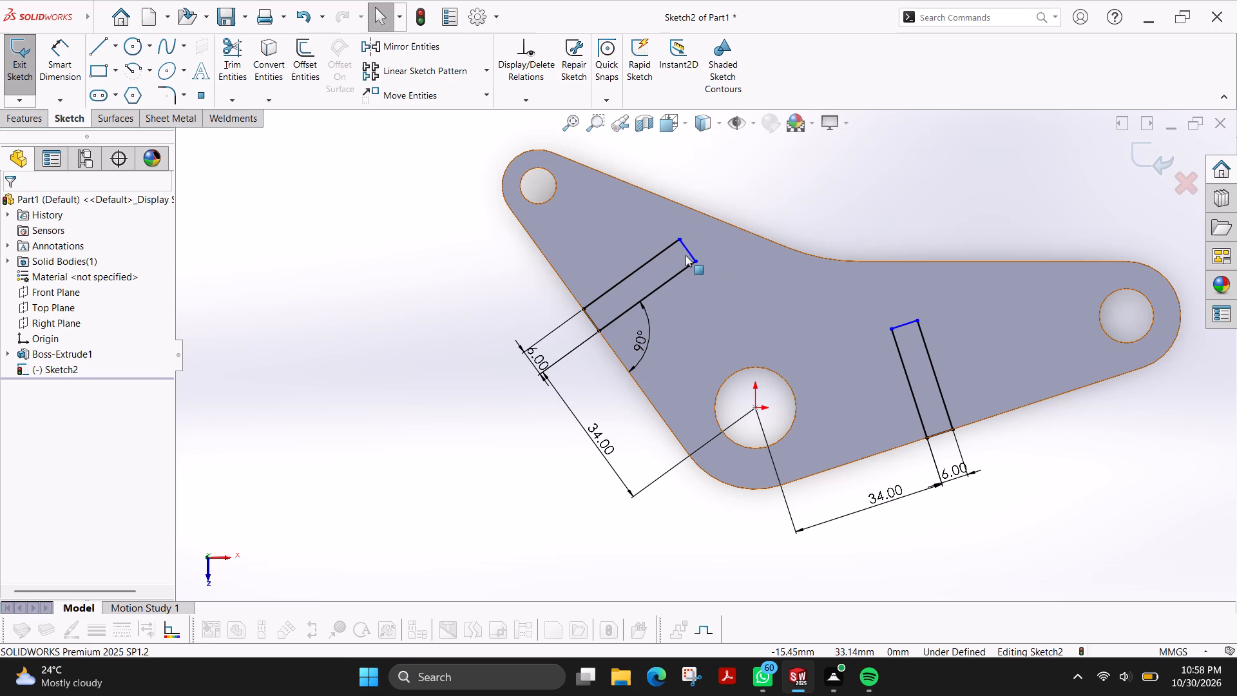
# Lengthen both rectangles by moving their inner short ends slightly farther into the plate.
pyautogui.moveTo(903, 326); pyautogui.dragTo(893, 303)
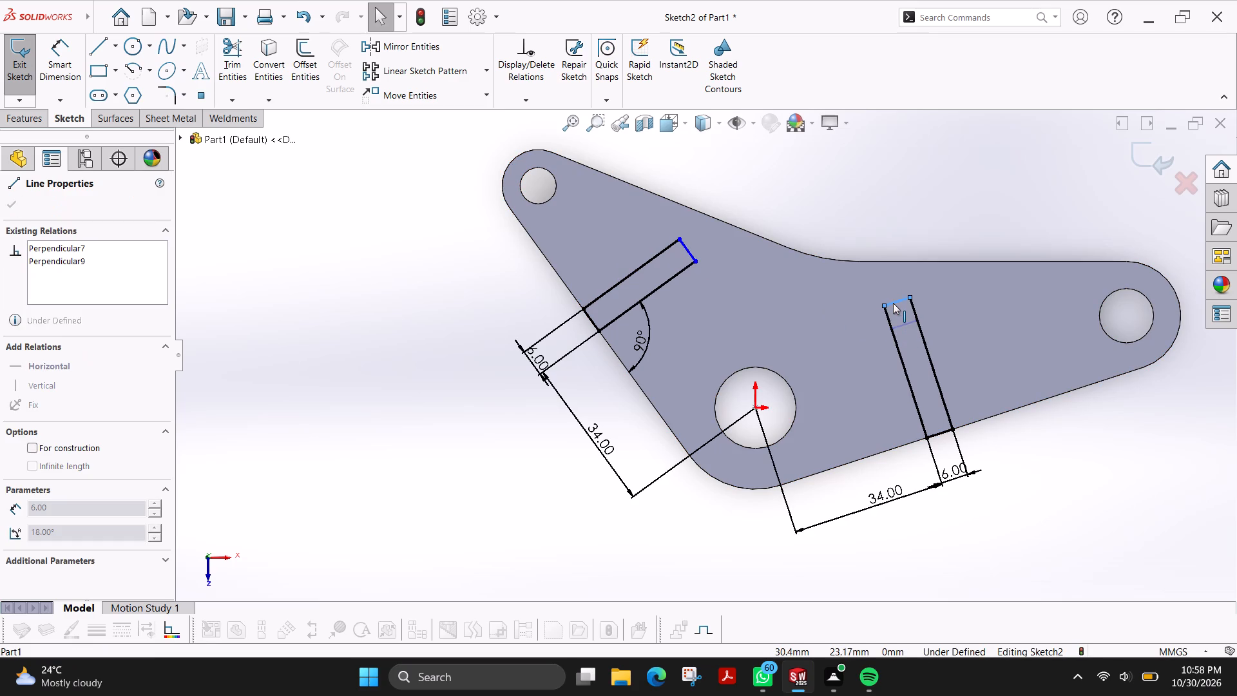
pyautogui.moveTo(893, 303); pyautogui.dragTo(894, 303)
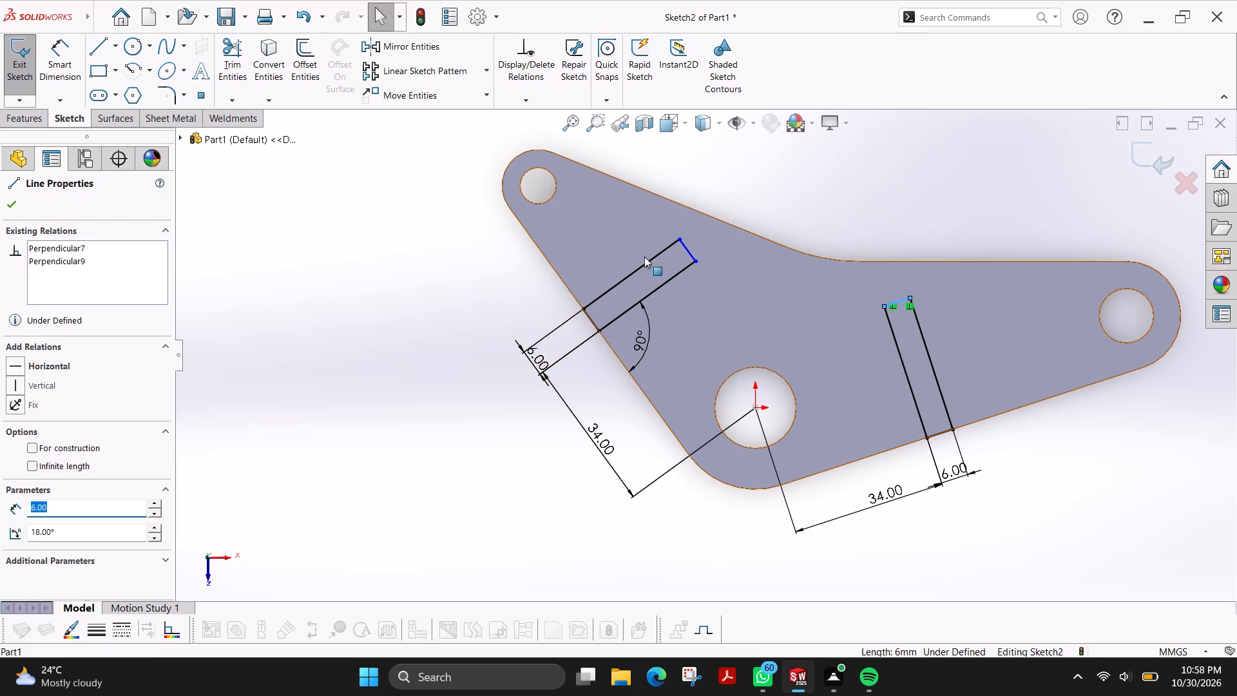
pyautogui.moveTo(685, 247); pyautogui.dragTo(700, 241)
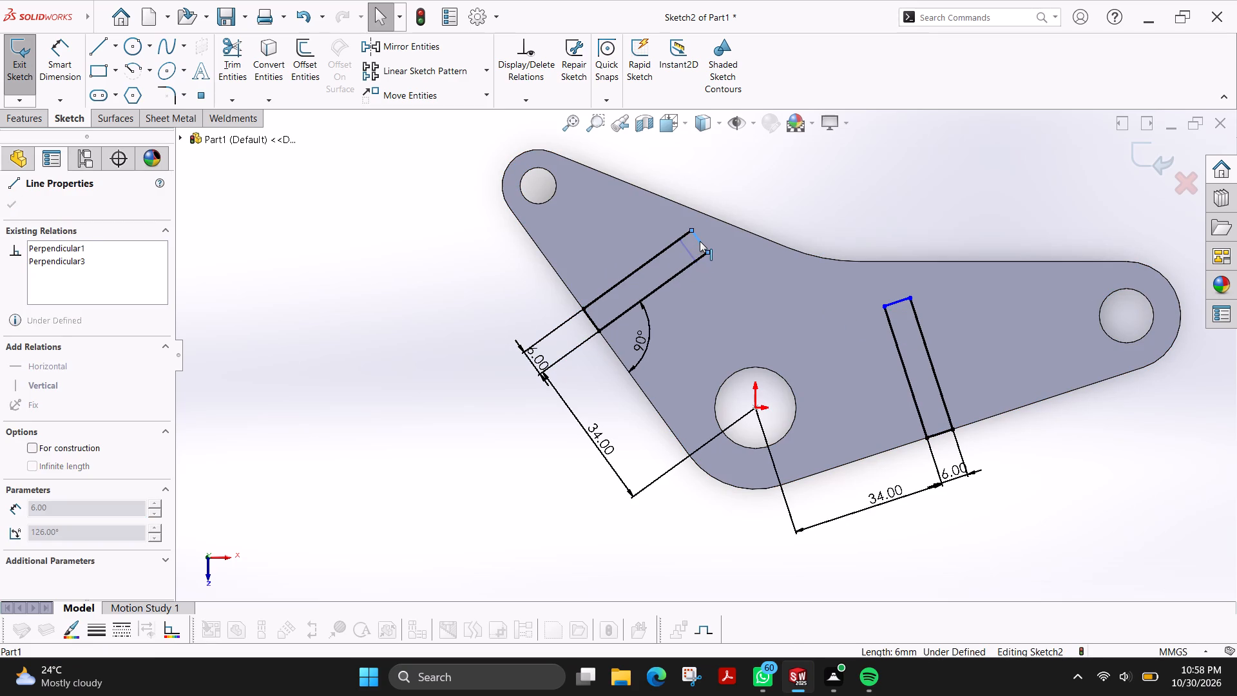
pyautogui.moveTo(700, 241); pyautogui.dragTo(698, 241)
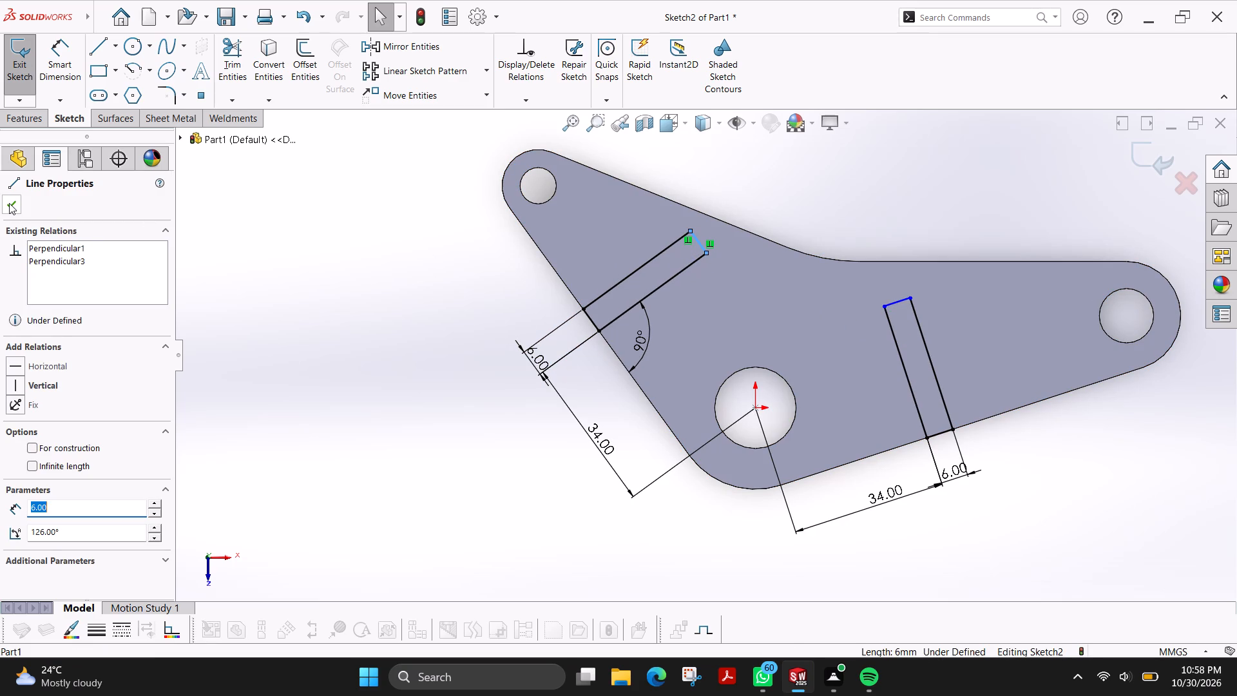
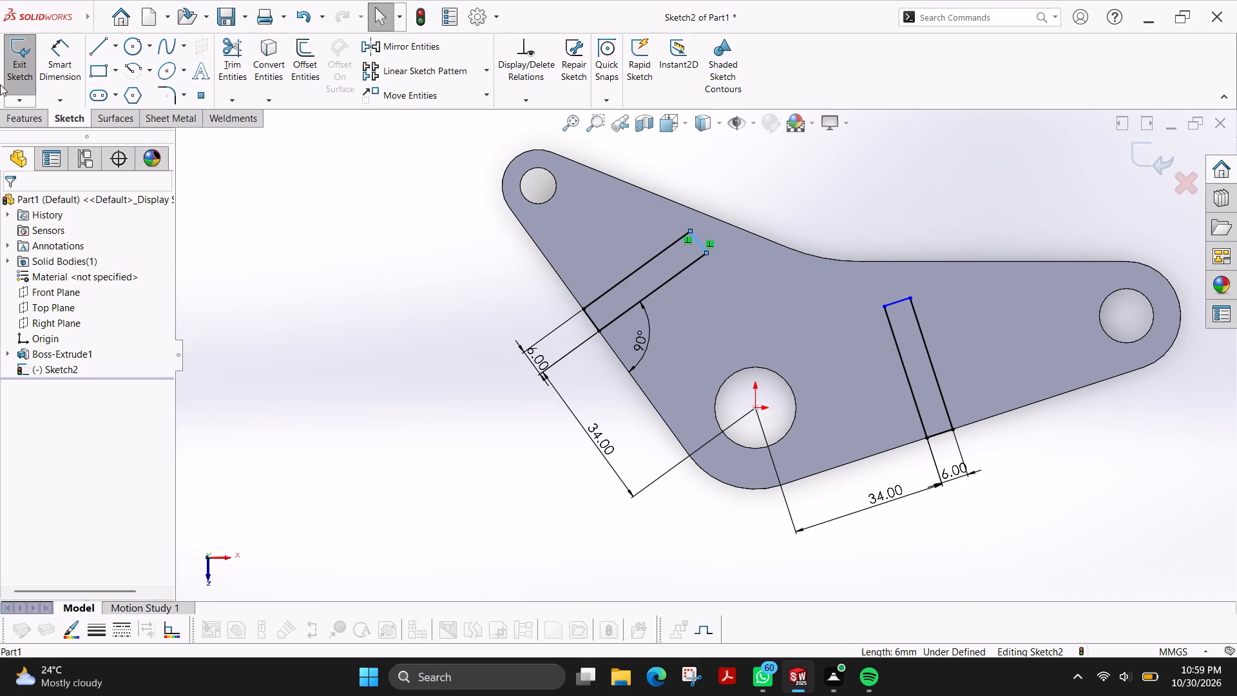
# Extrude both 6 mm wide rectangles from the plate face to a blind depth of 98 mm, merged with the plate.
pyautogui.click(21, 115)
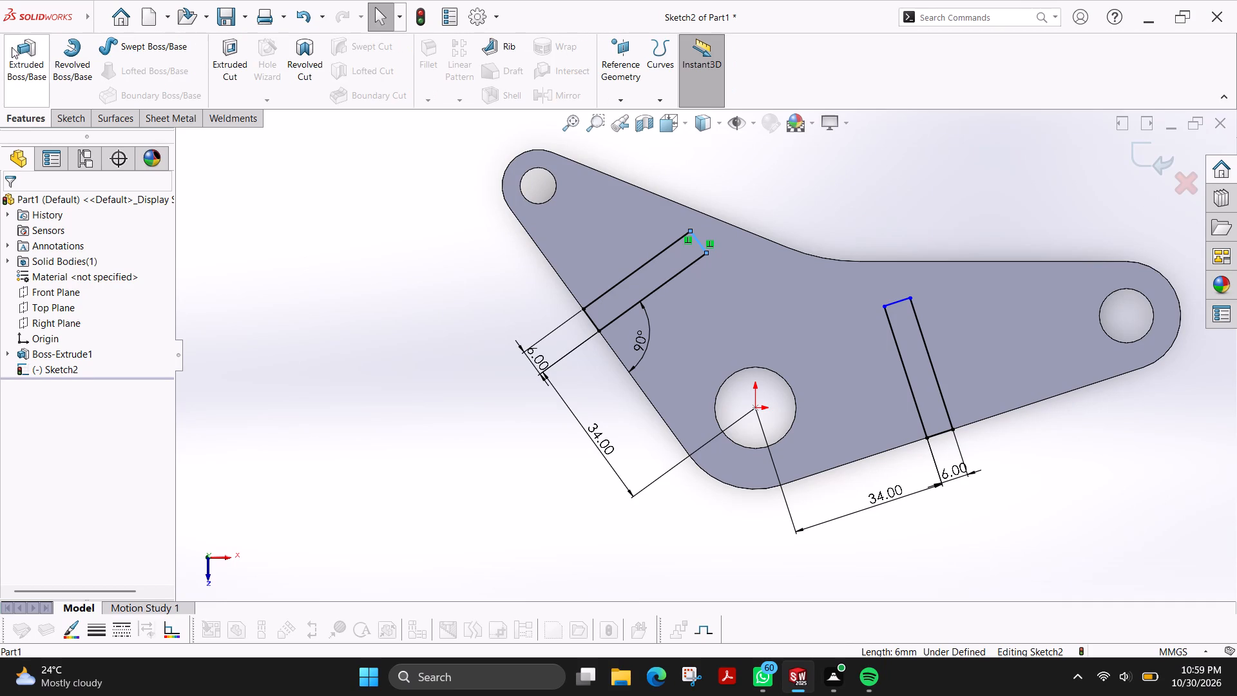
pyautogui.click(17, 50)
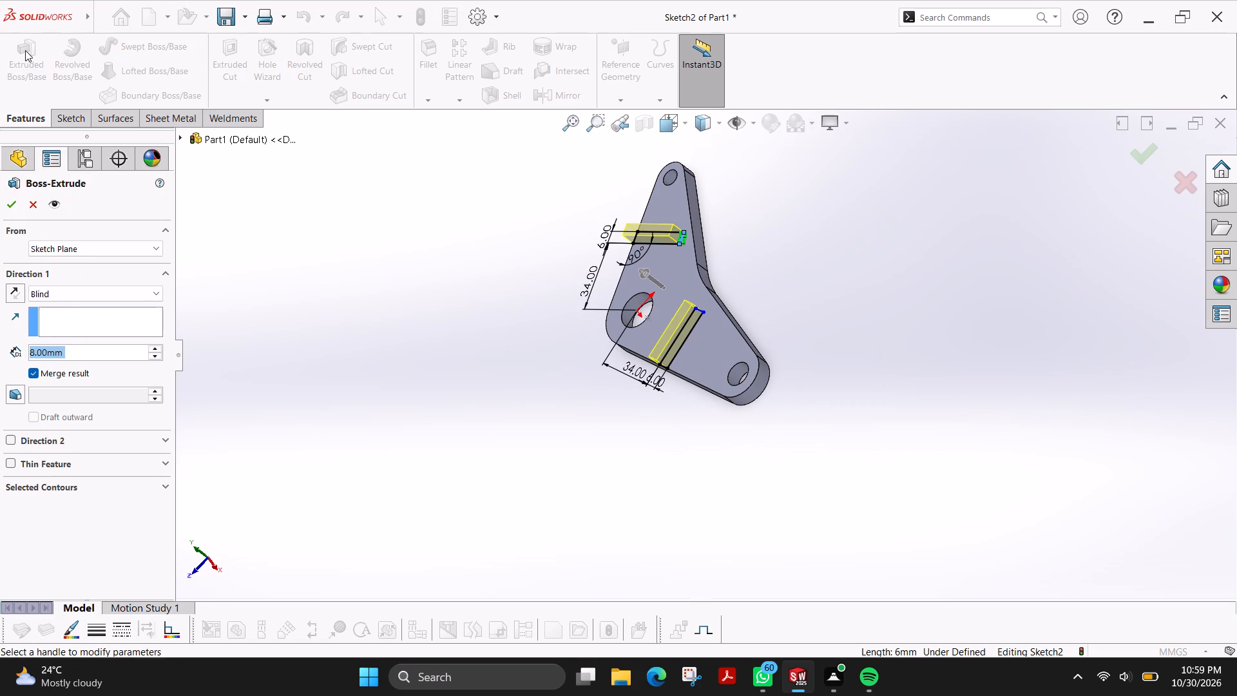
pyautogui.click(151, 348)
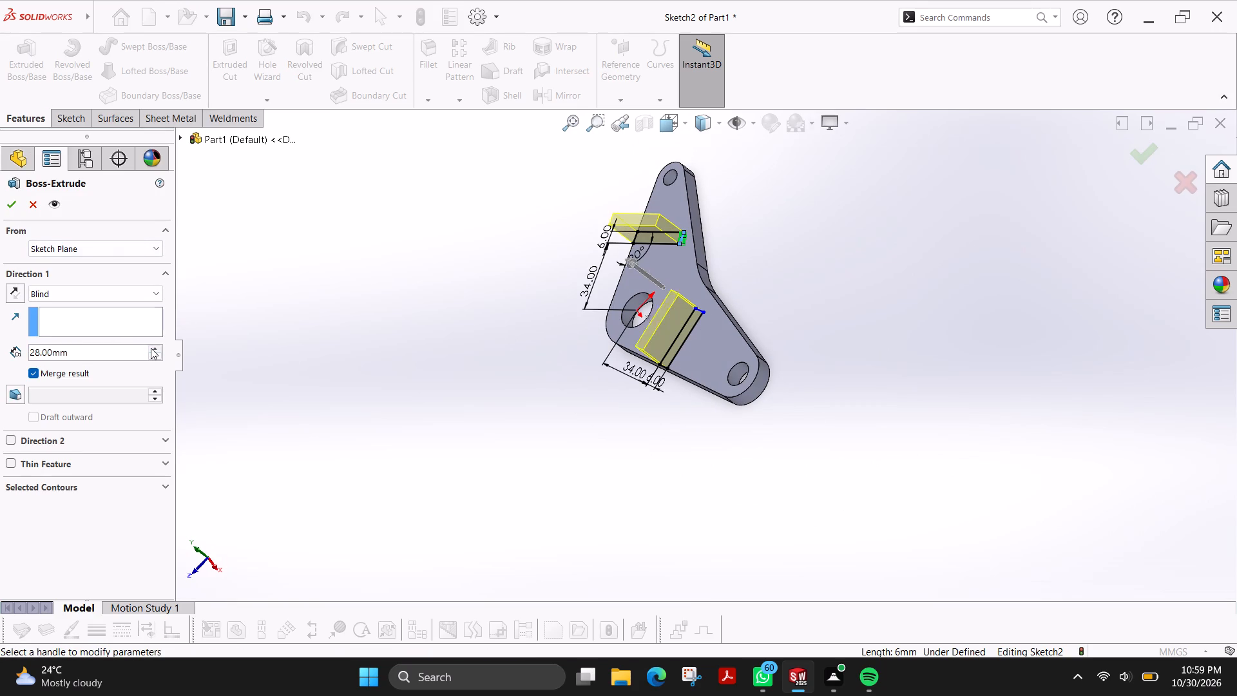
pyautogui.click(151, 348)
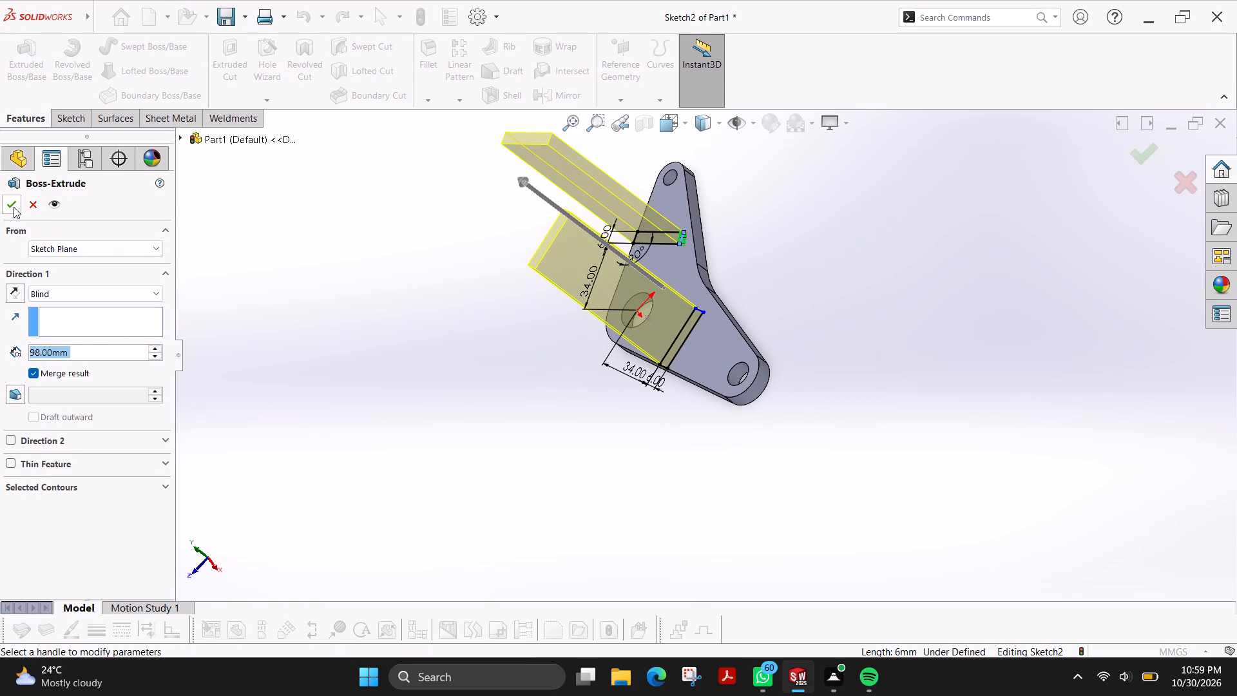
pyautogui.click(14, 207)
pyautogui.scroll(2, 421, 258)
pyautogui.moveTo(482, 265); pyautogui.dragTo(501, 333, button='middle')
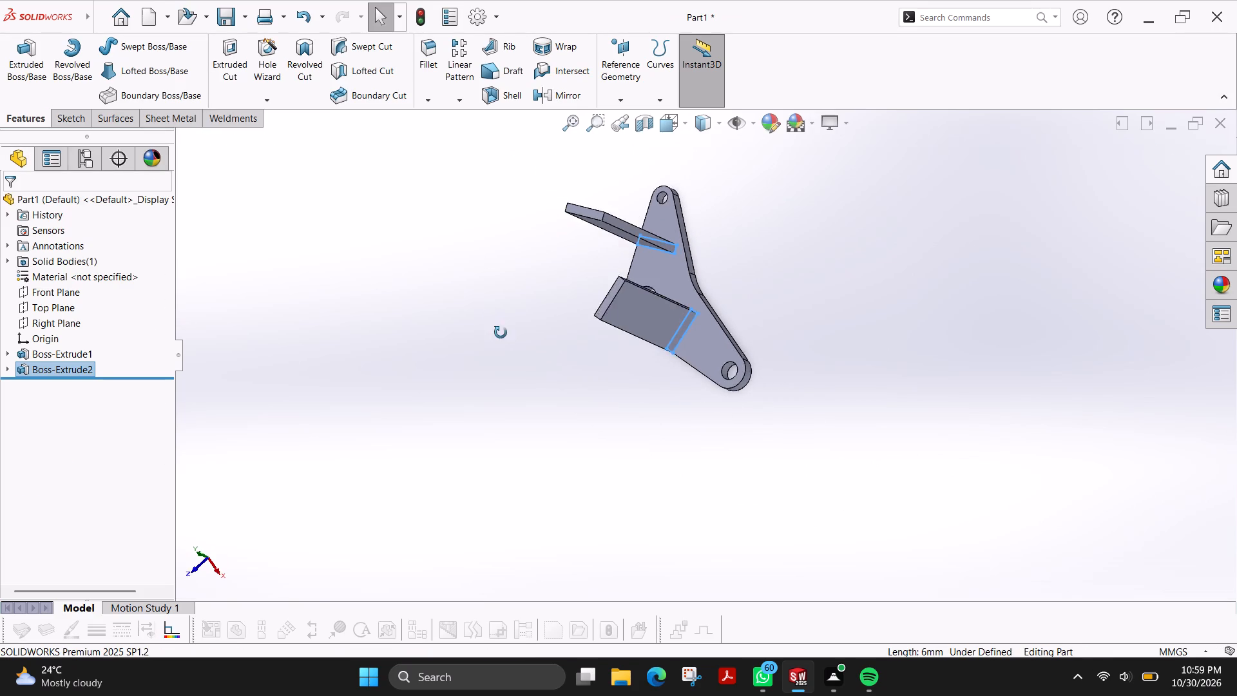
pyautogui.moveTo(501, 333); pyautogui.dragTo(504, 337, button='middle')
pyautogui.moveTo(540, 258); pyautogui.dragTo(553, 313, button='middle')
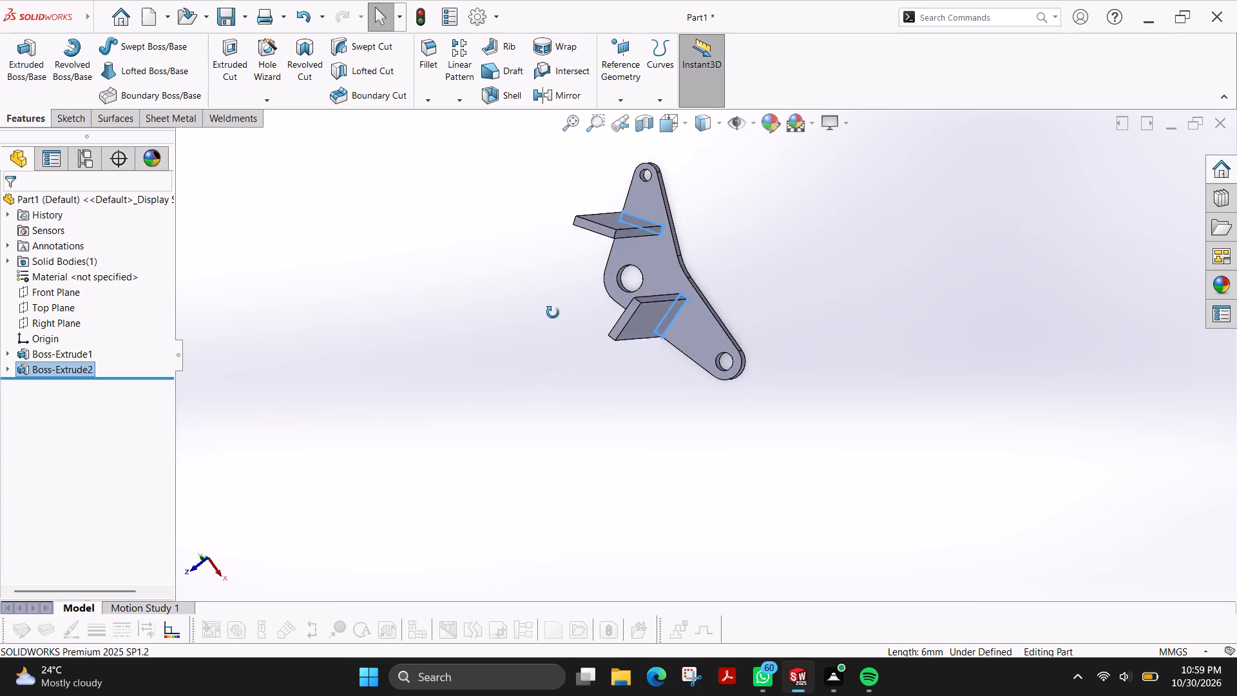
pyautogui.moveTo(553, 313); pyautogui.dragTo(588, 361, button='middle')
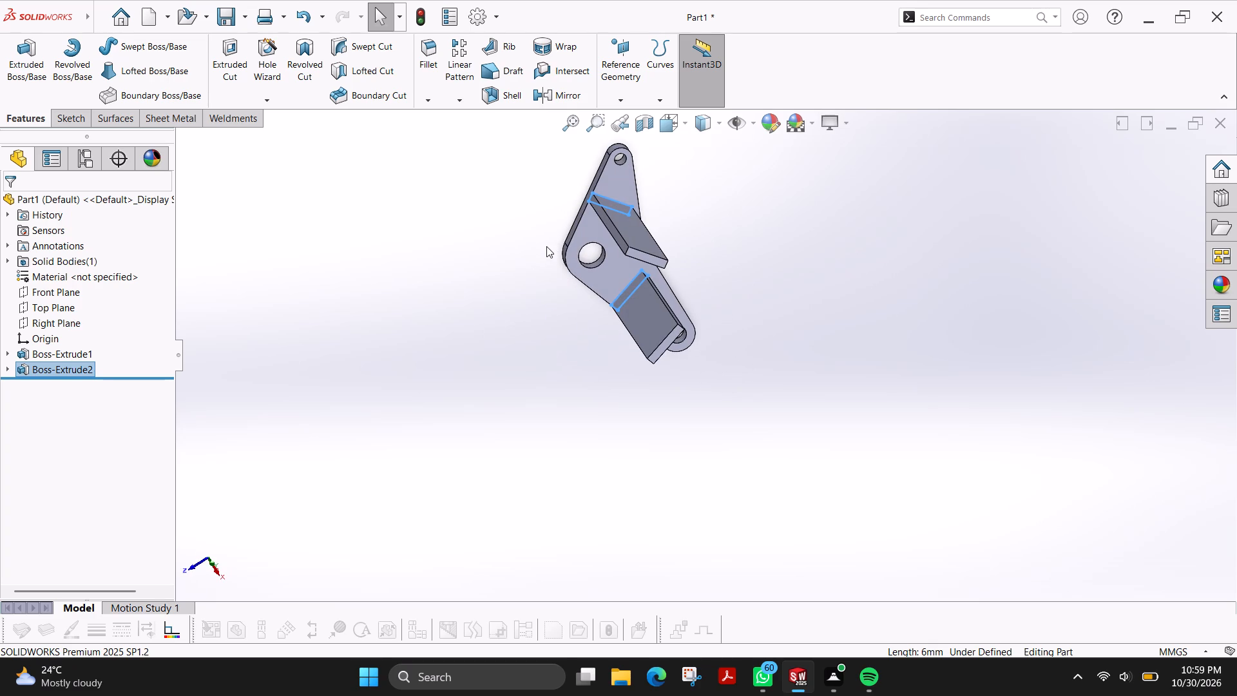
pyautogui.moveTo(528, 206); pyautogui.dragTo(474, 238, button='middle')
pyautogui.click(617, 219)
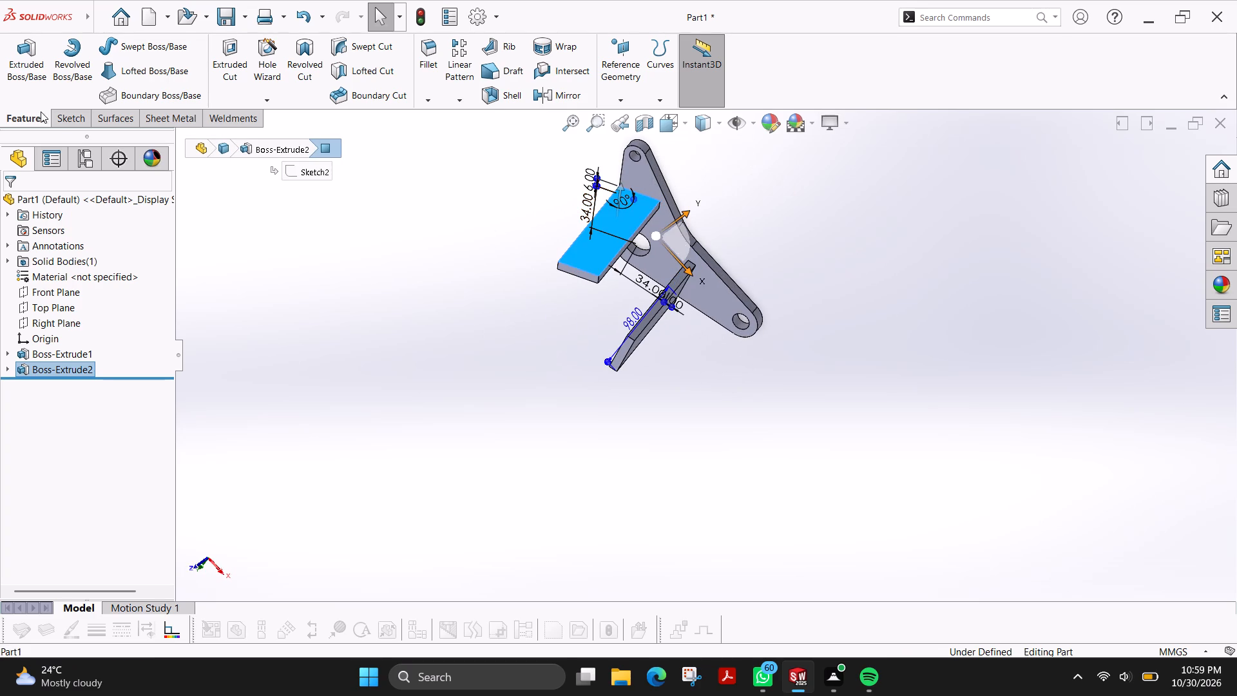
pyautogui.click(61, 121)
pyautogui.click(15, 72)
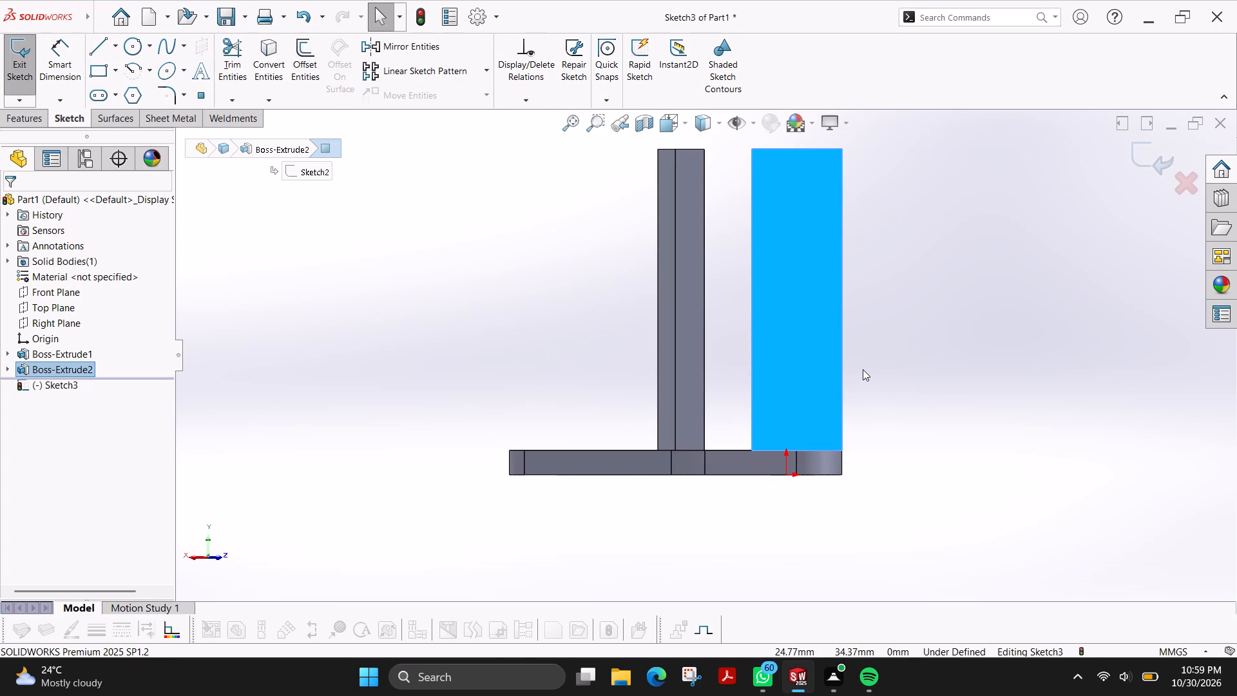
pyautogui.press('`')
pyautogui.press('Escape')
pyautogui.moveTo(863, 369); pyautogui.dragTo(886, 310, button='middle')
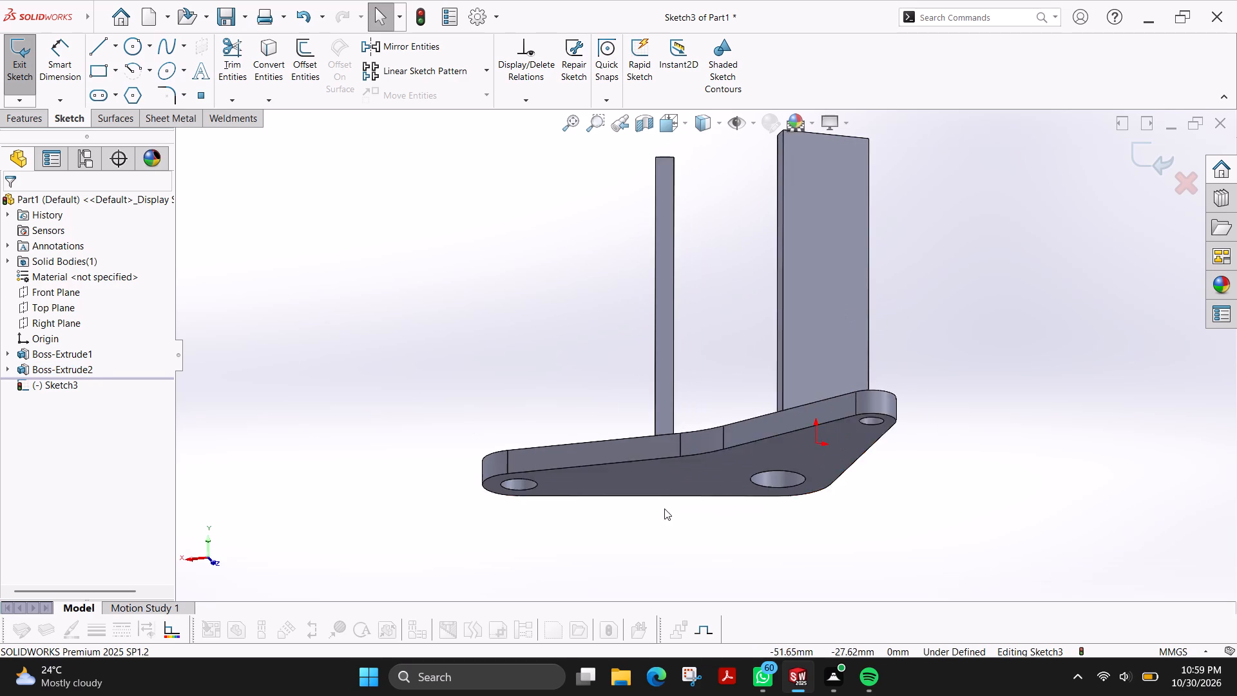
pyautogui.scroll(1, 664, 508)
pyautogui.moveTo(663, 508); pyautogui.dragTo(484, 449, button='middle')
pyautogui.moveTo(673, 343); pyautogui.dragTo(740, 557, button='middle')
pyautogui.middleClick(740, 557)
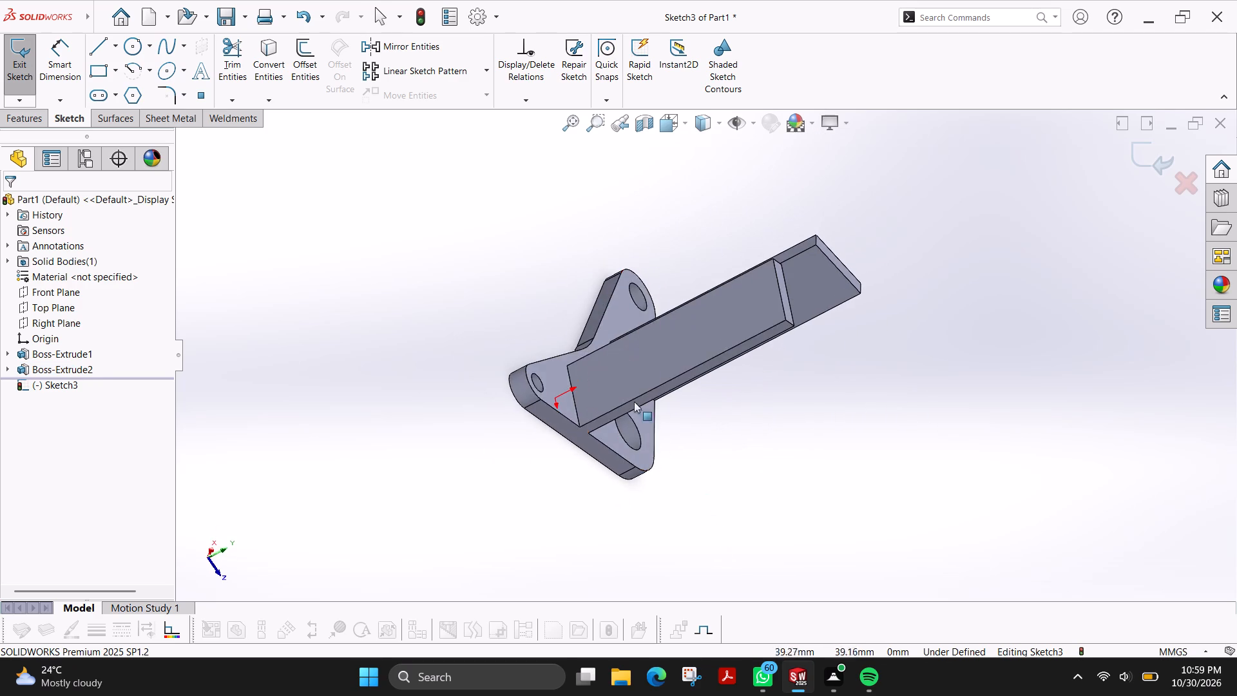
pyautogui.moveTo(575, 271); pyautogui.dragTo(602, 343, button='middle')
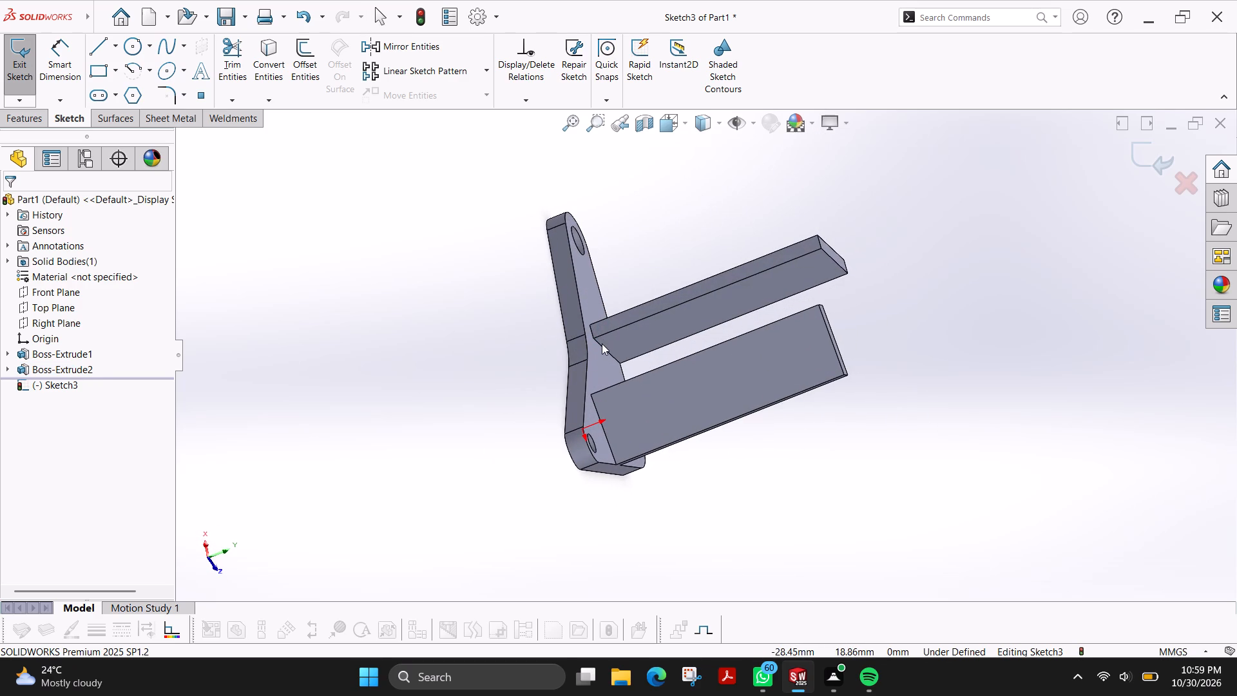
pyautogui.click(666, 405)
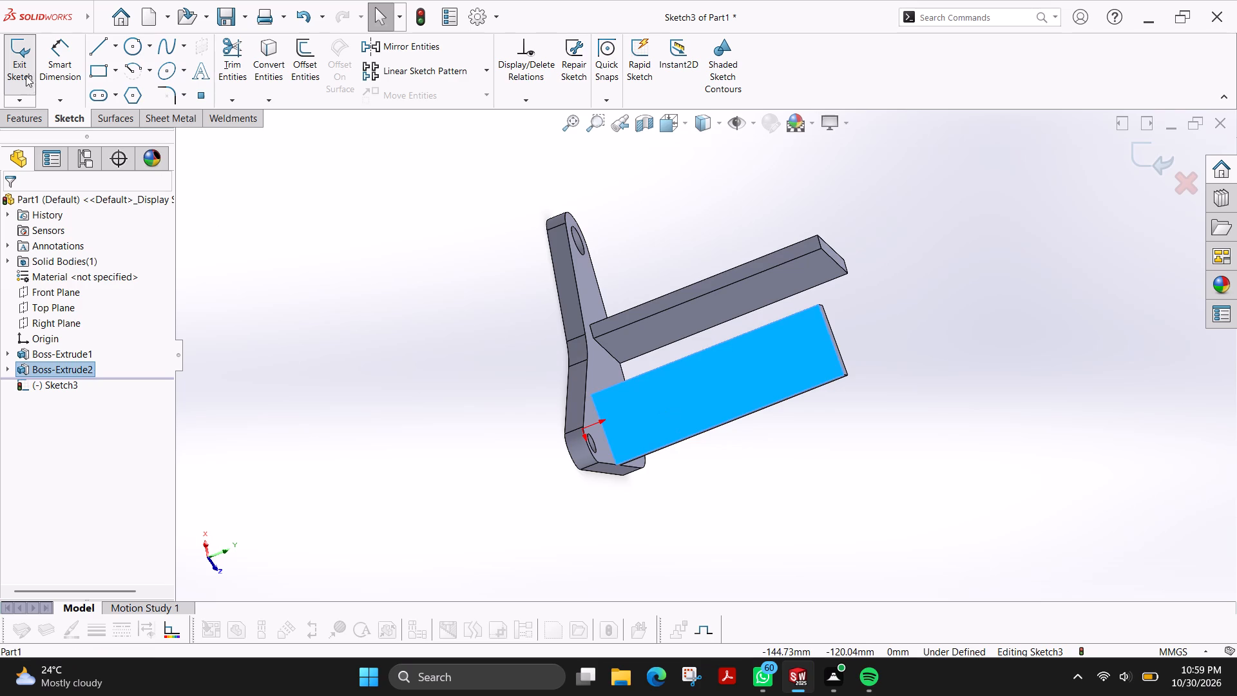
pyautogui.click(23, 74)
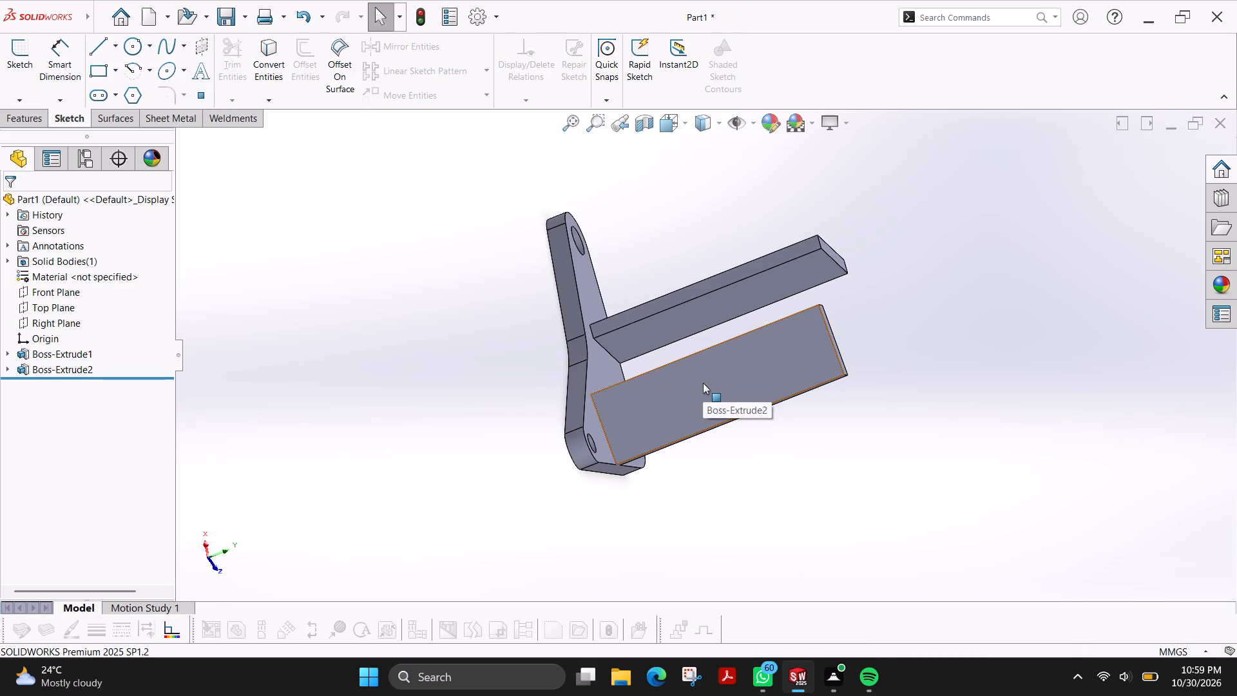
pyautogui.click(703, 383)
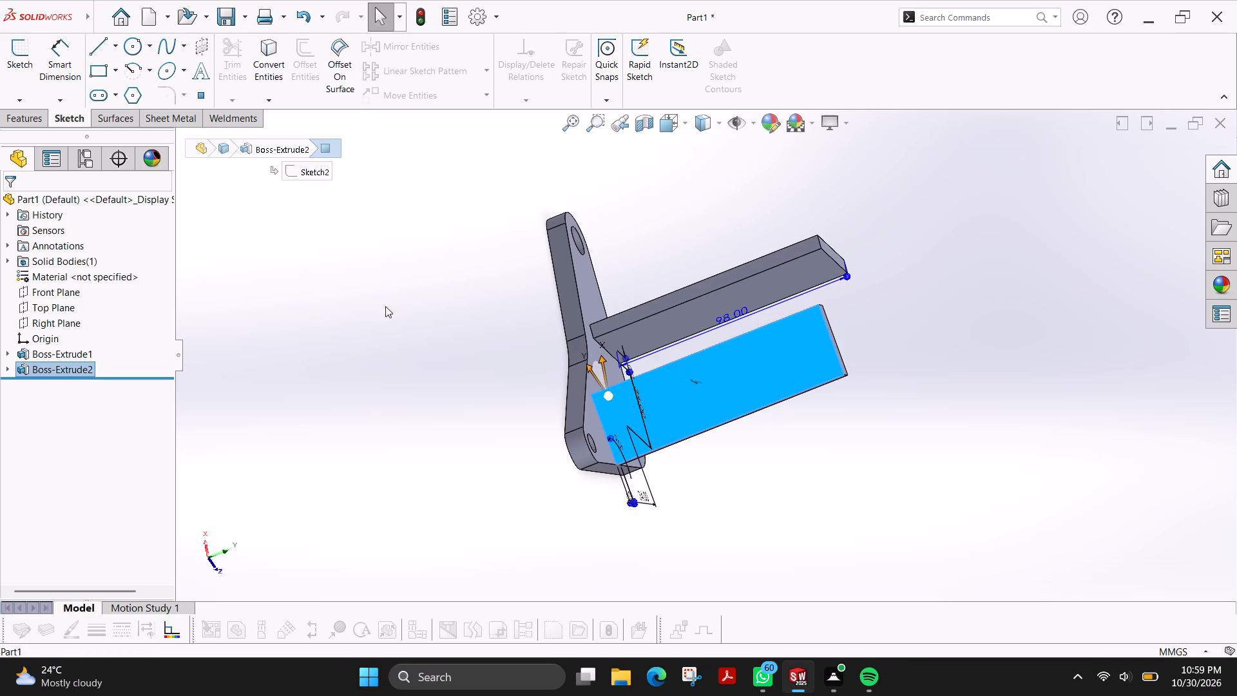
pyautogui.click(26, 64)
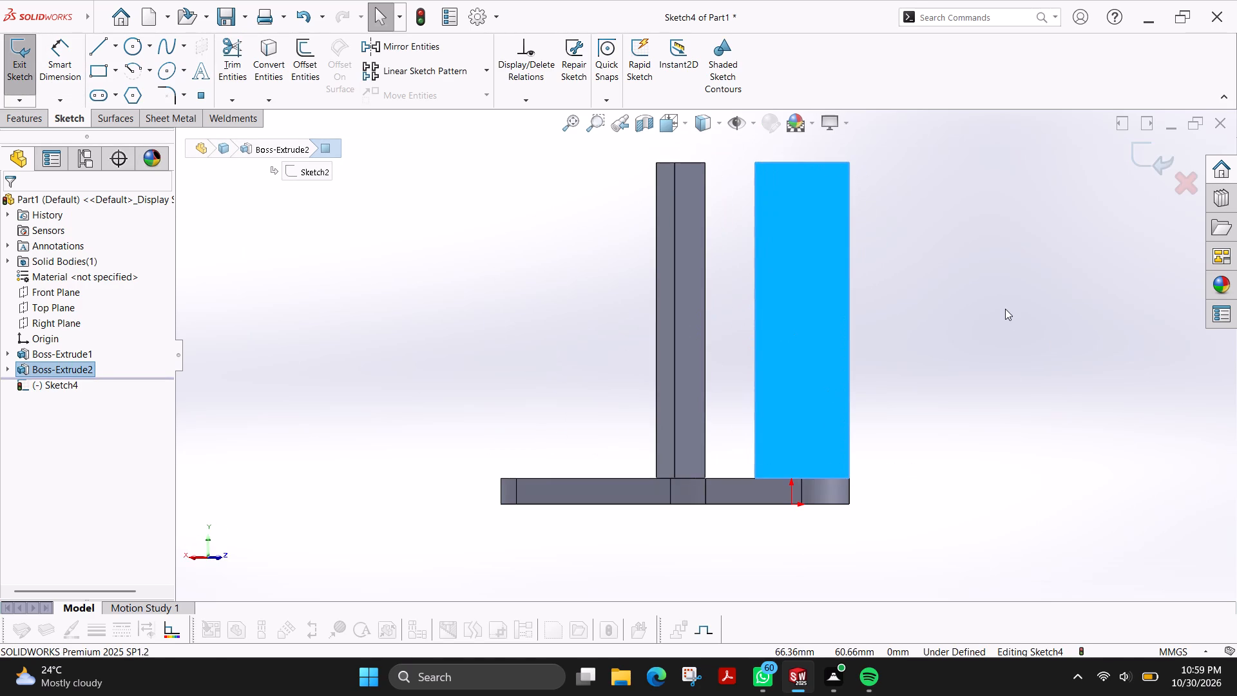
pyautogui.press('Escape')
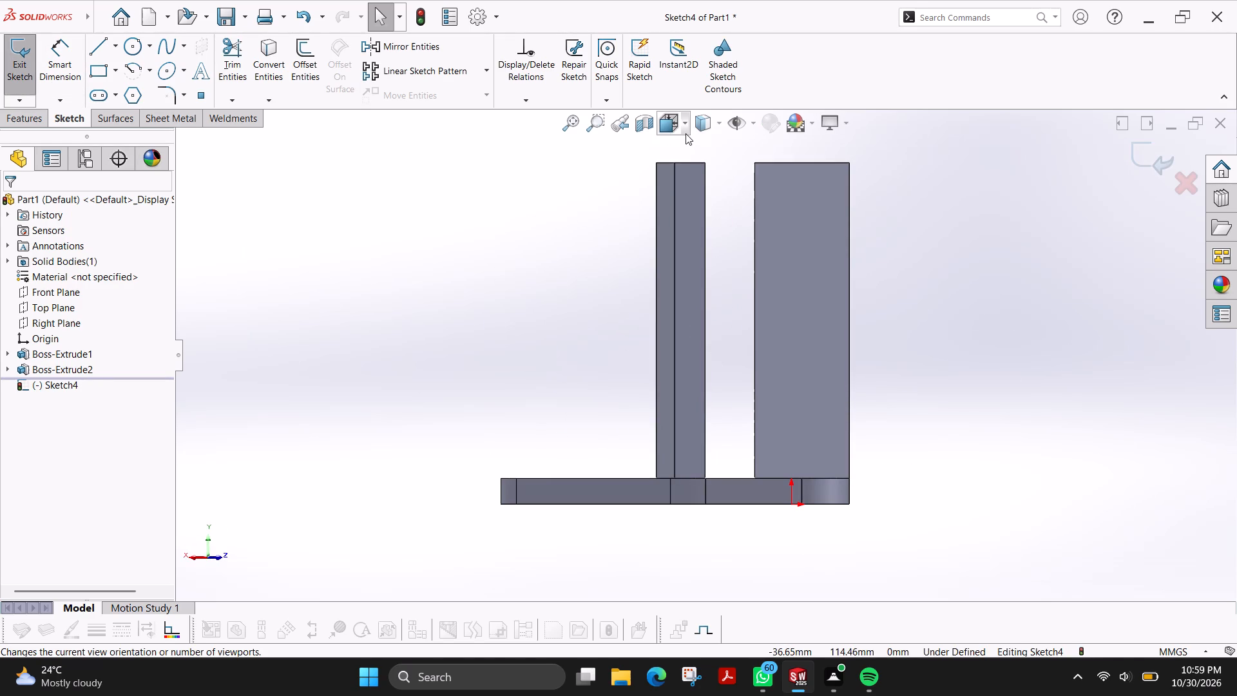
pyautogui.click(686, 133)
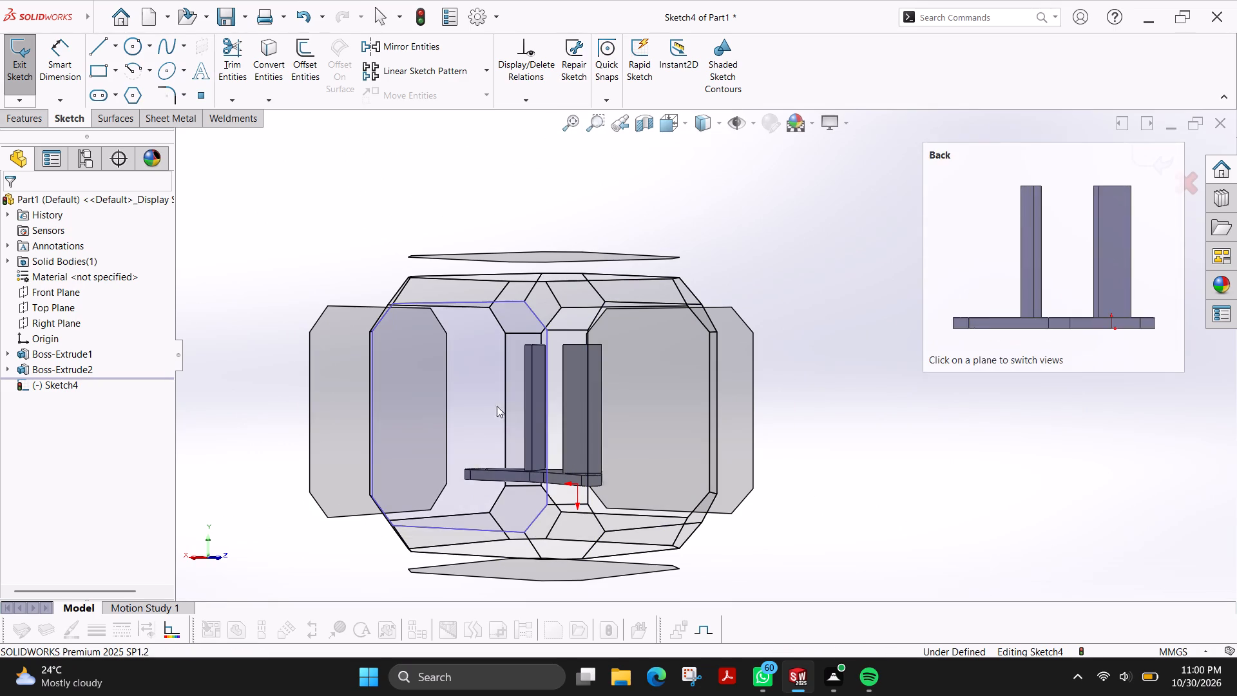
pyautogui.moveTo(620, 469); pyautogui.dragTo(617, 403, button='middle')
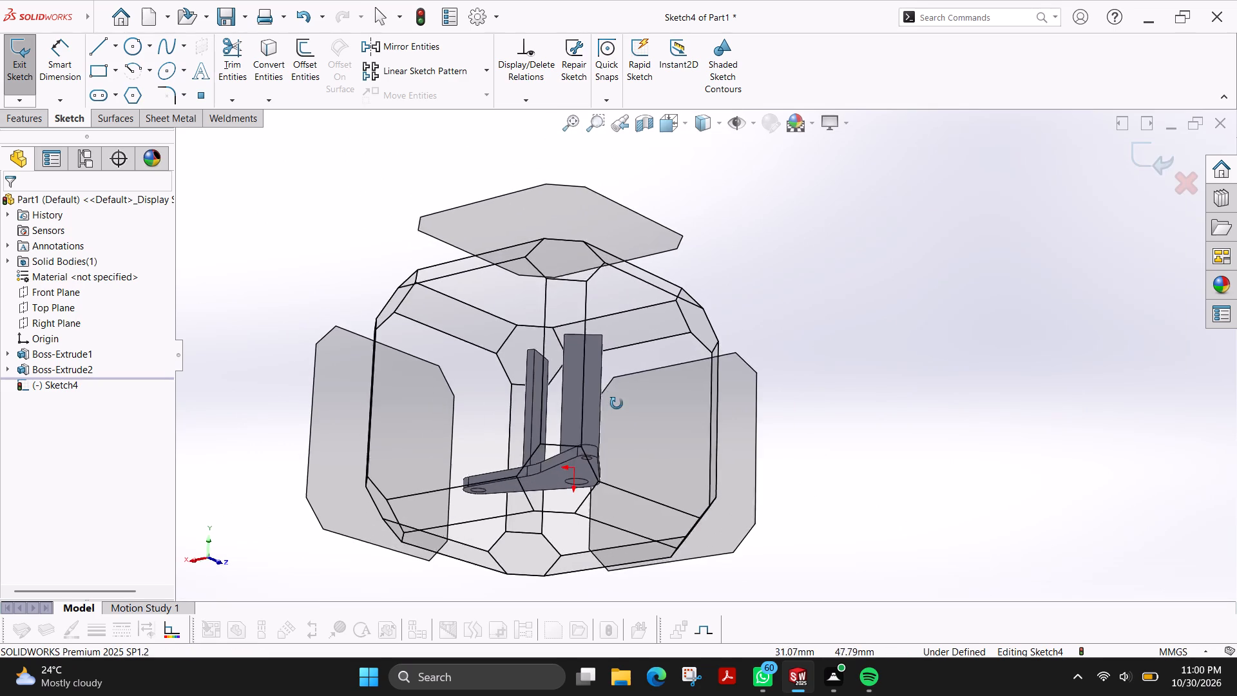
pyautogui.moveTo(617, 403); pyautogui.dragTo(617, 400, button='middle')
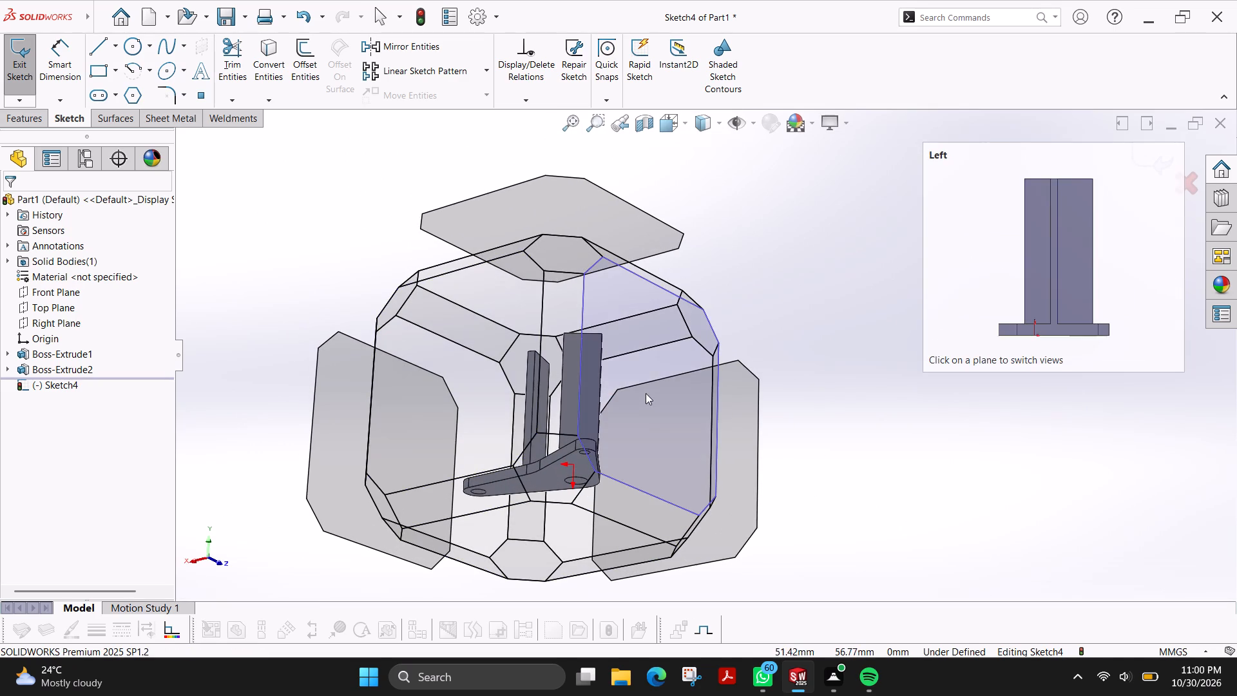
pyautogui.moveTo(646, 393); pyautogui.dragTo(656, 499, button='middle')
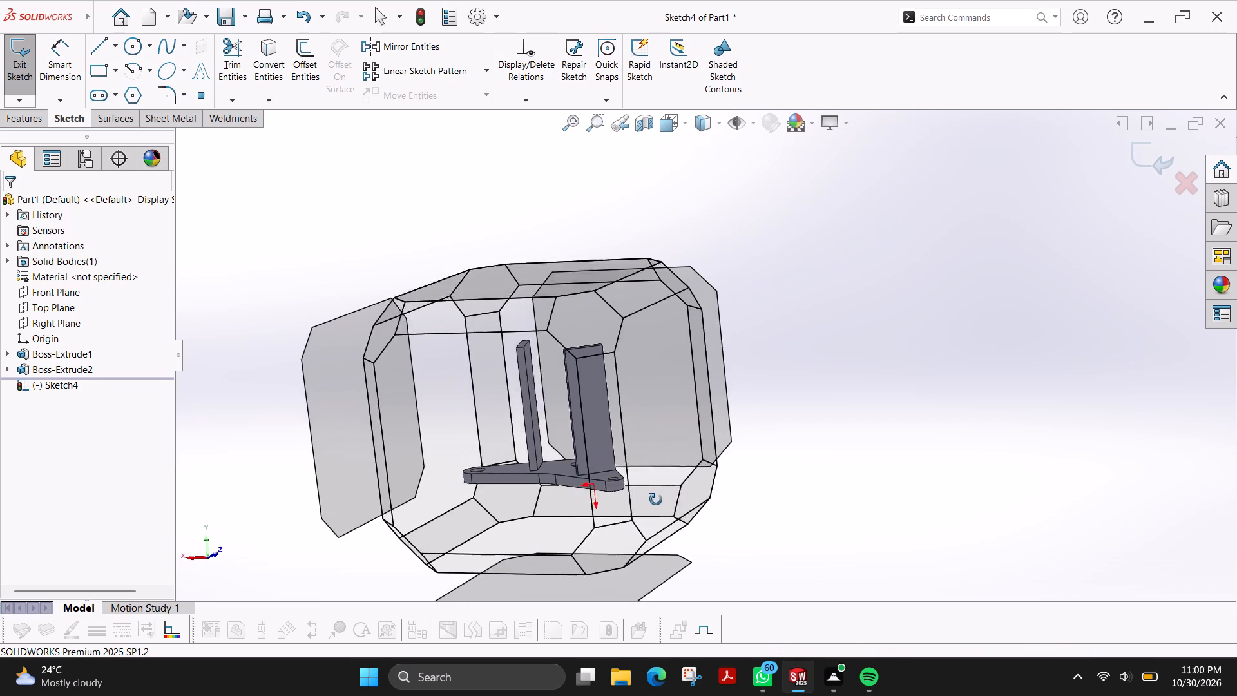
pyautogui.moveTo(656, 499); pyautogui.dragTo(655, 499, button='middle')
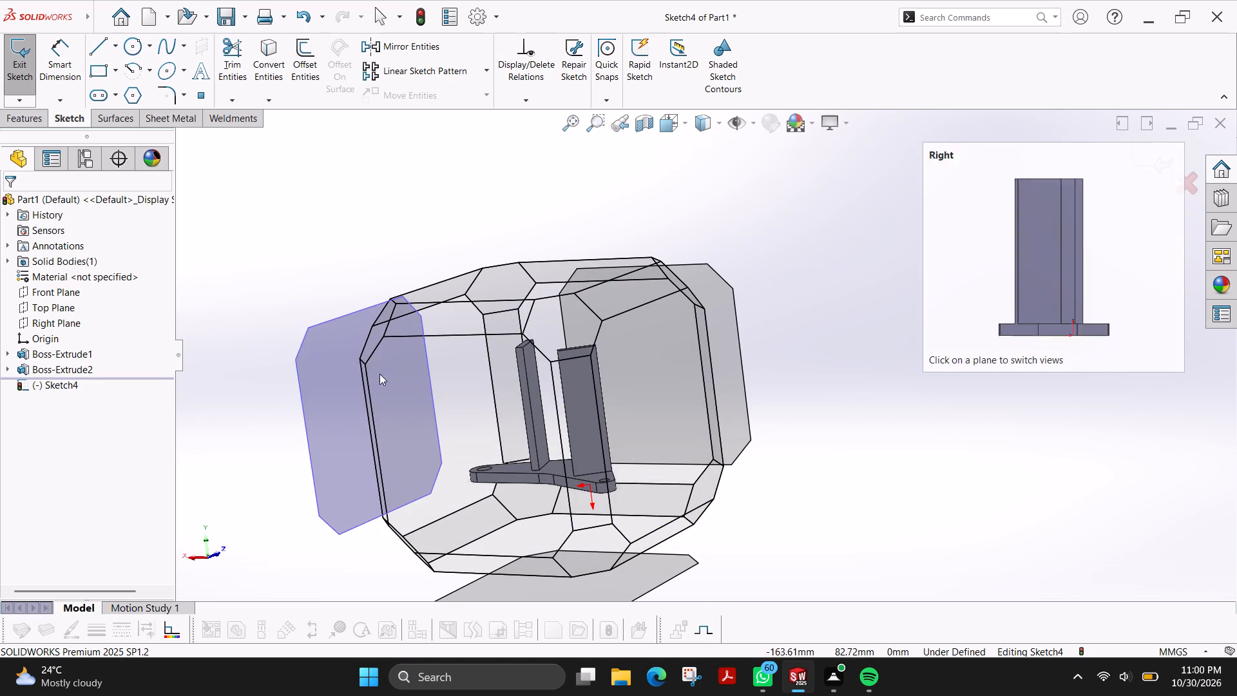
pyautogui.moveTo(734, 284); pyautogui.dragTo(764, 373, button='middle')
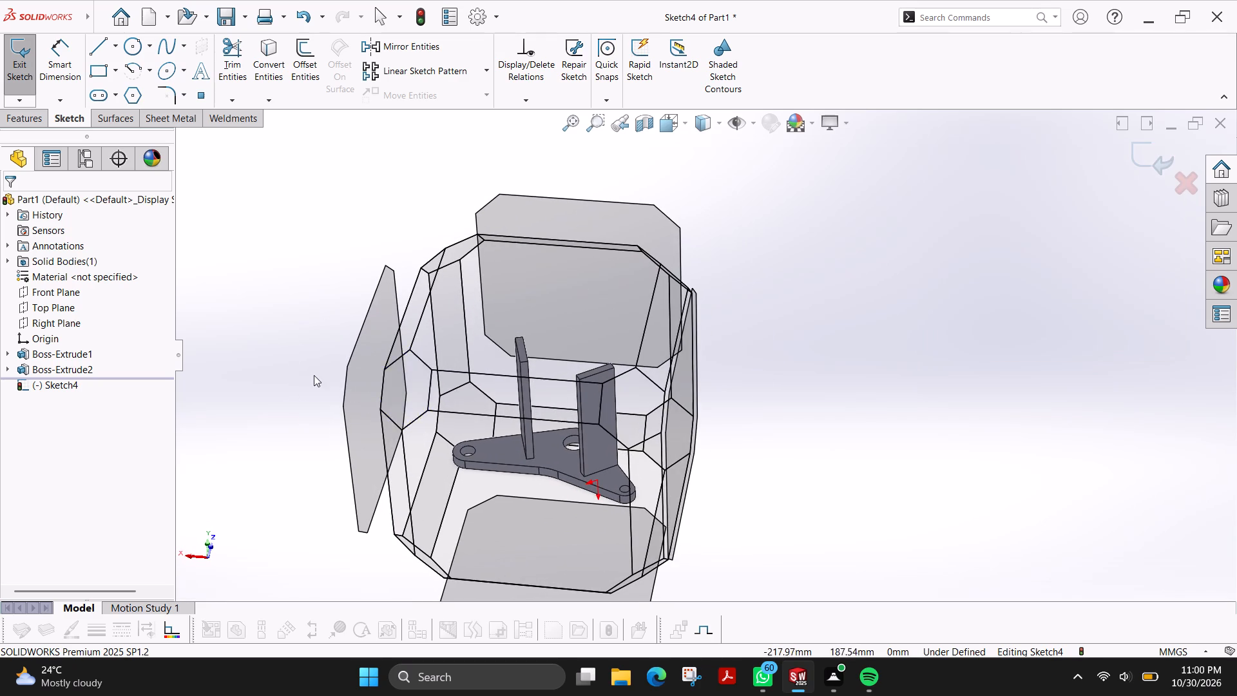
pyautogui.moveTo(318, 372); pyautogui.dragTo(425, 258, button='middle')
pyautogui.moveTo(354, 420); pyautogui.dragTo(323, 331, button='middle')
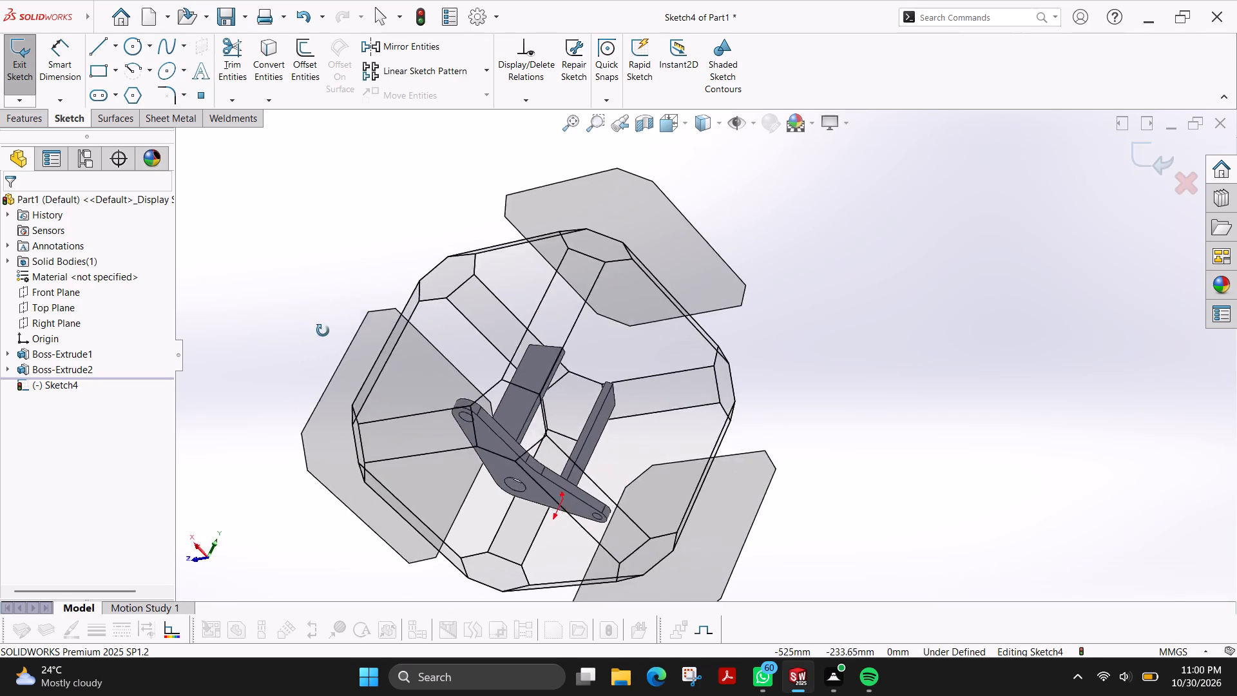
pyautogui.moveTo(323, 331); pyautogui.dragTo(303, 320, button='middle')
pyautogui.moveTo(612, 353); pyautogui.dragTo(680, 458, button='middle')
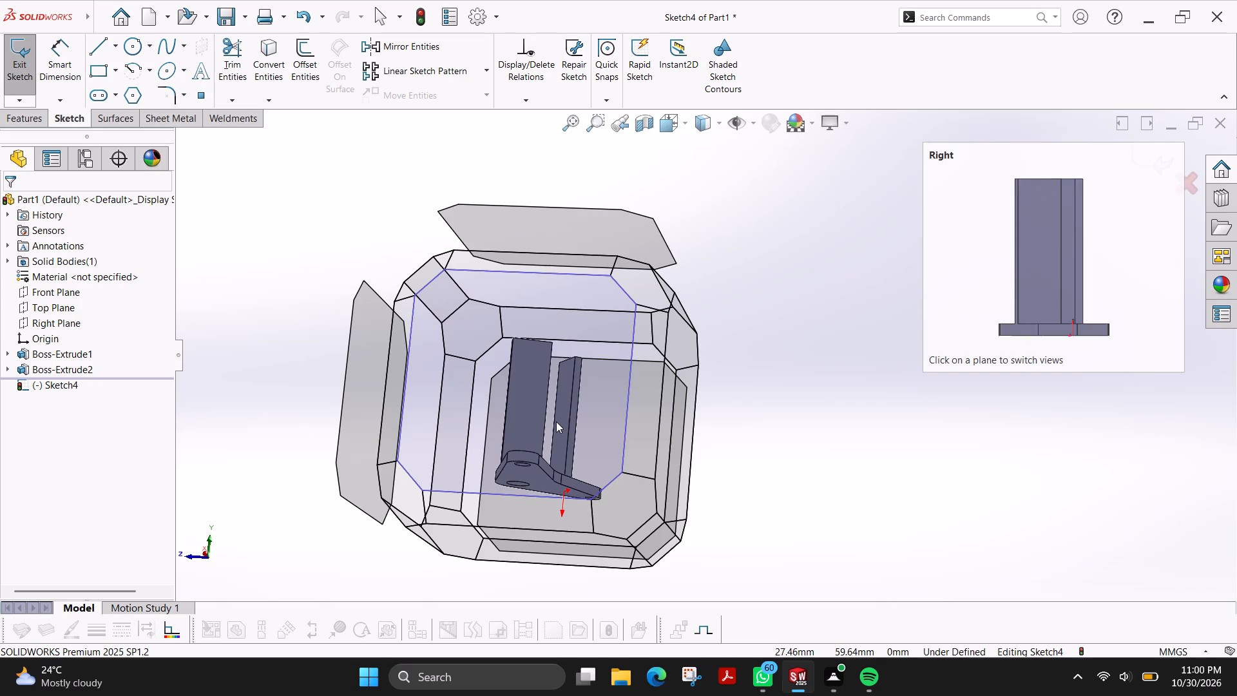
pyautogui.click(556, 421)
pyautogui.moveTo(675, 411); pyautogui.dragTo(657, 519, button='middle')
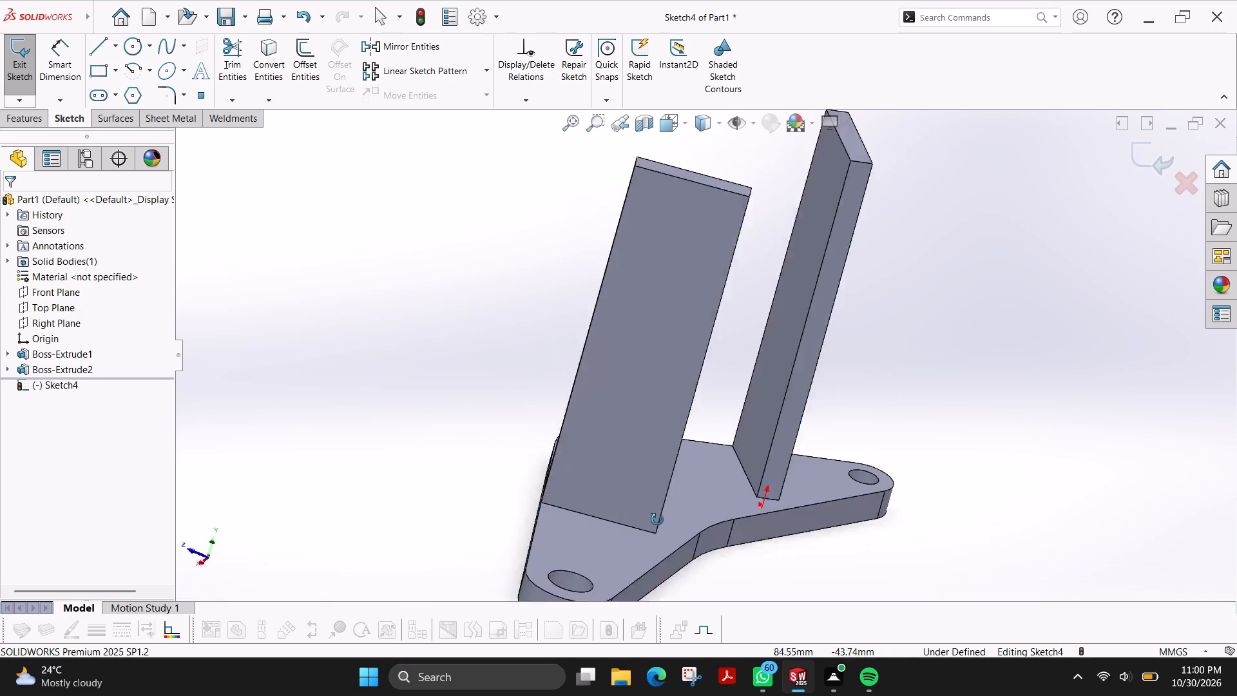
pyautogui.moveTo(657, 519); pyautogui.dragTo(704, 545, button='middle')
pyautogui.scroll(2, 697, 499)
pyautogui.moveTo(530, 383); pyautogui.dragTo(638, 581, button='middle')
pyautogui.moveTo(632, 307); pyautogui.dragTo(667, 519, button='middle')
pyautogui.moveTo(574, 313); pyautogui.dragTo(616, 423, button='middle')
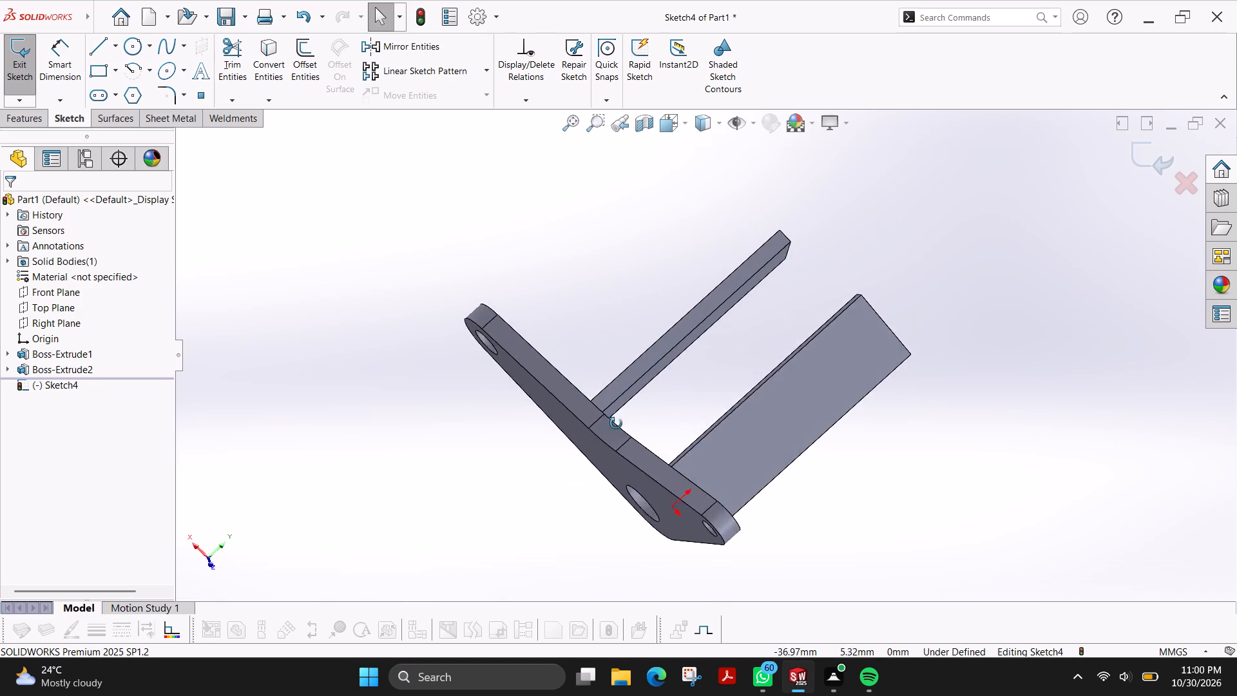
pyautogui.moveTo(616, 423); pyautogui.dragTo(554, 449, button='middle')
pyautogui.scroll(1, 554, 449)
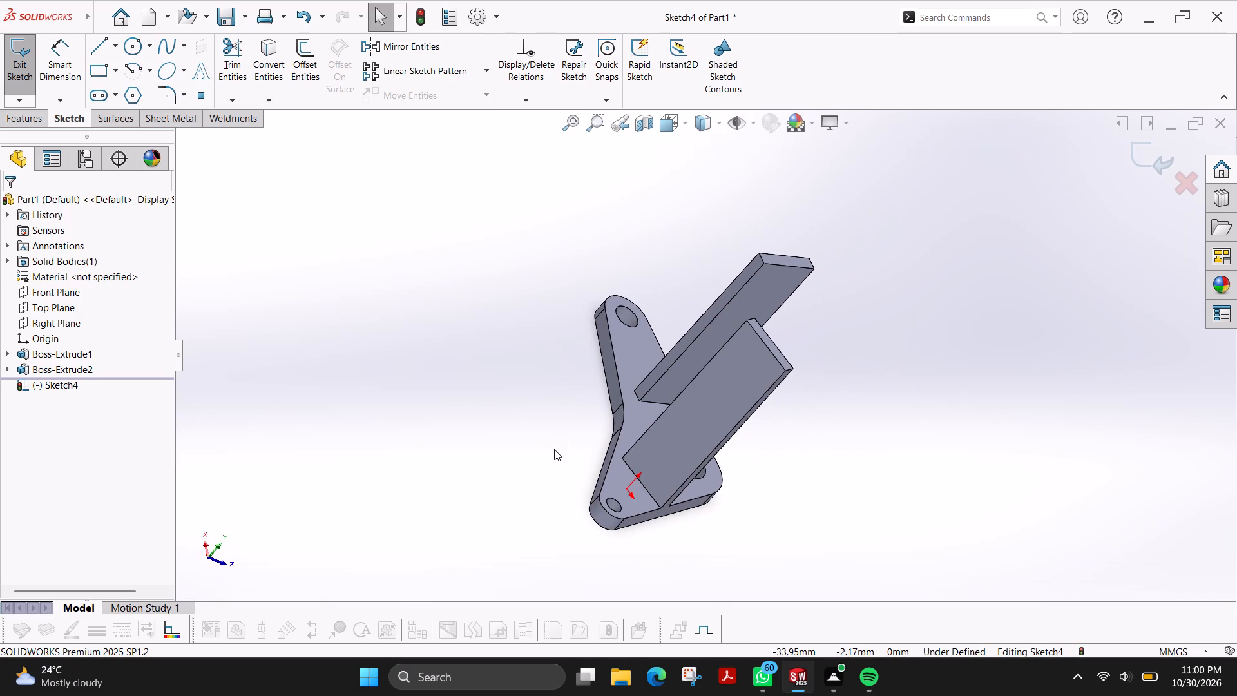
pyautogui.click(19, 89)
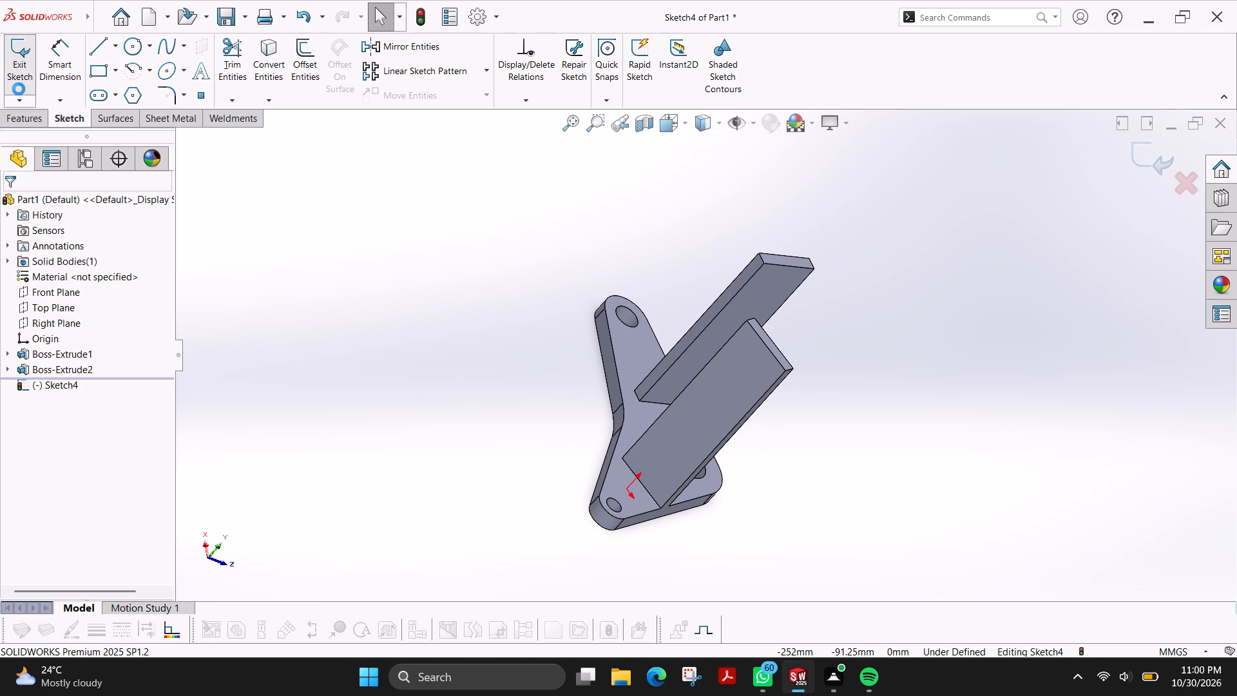
# On the upright rib's broad face toward the nearest small hole, sketch a slanted line from the base edge to just below the top edge.
pyautogui.click(10, 56)
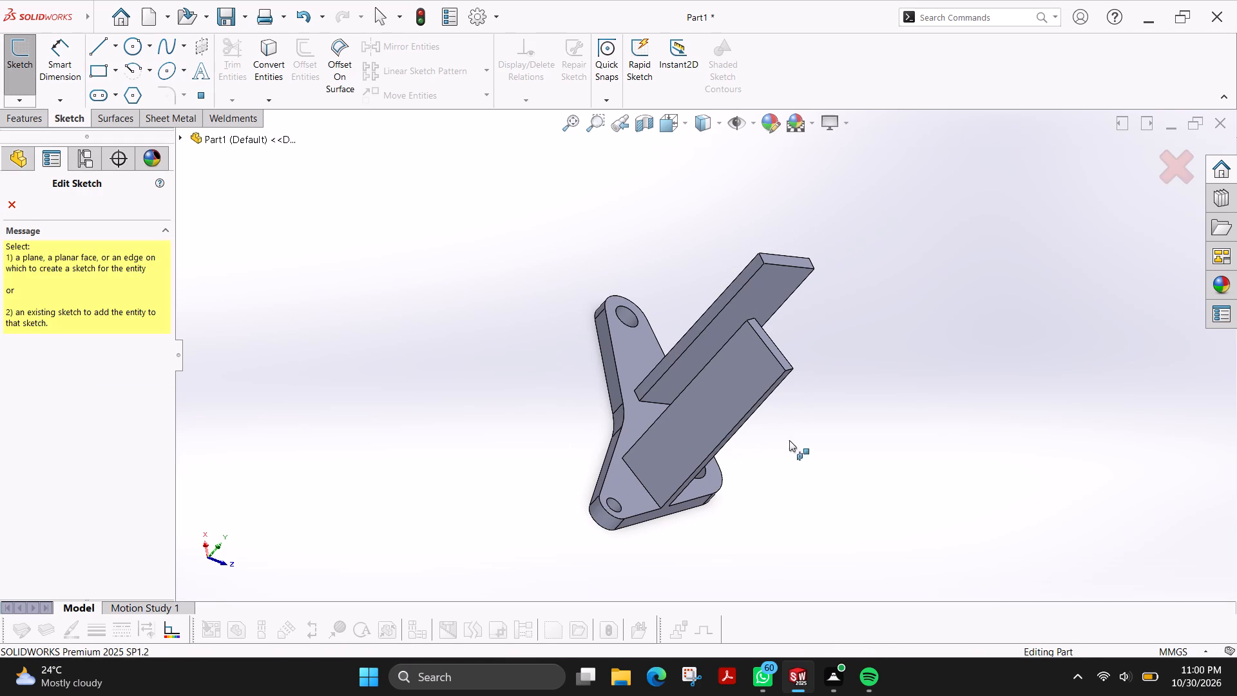
pyautogui.click(701, 401)
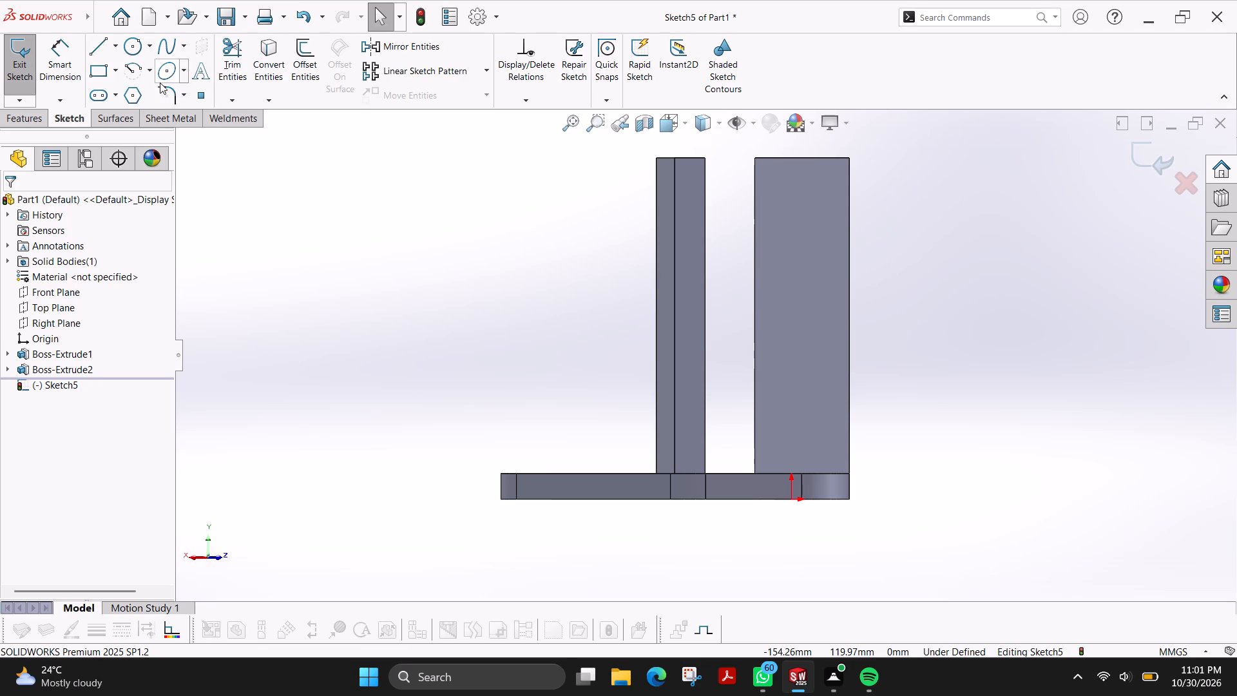
pyautogui.click(102, 48)
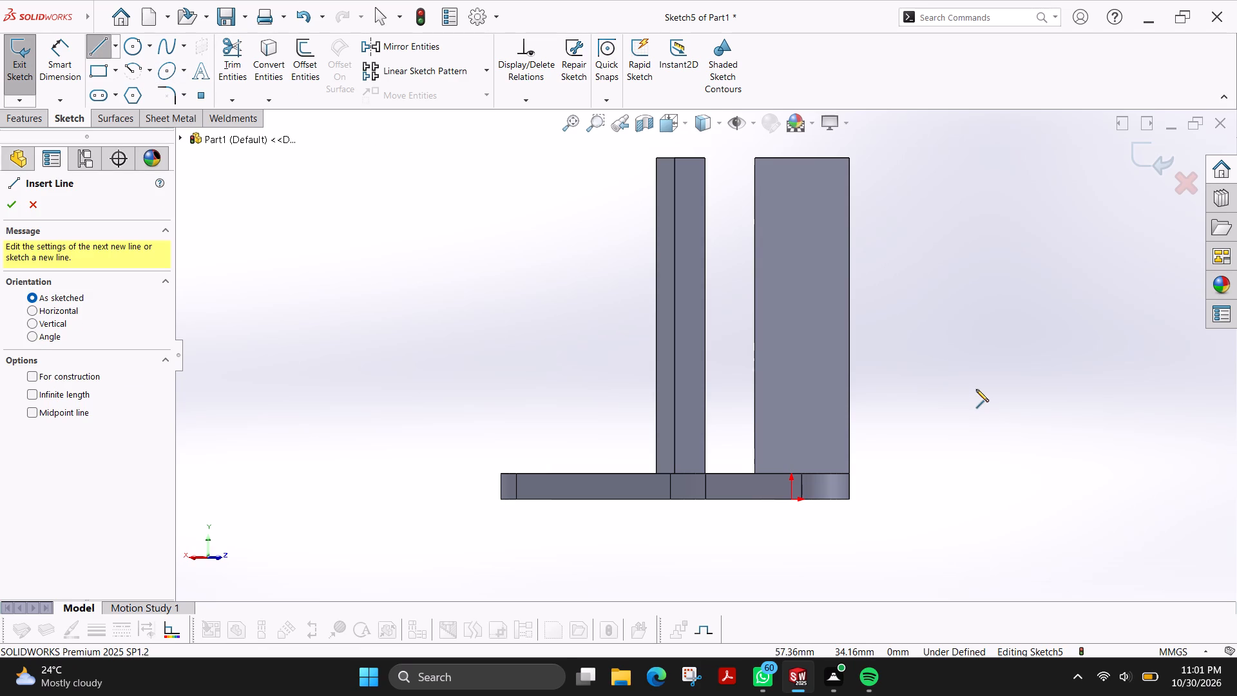
pyautogui.click(767, 474)
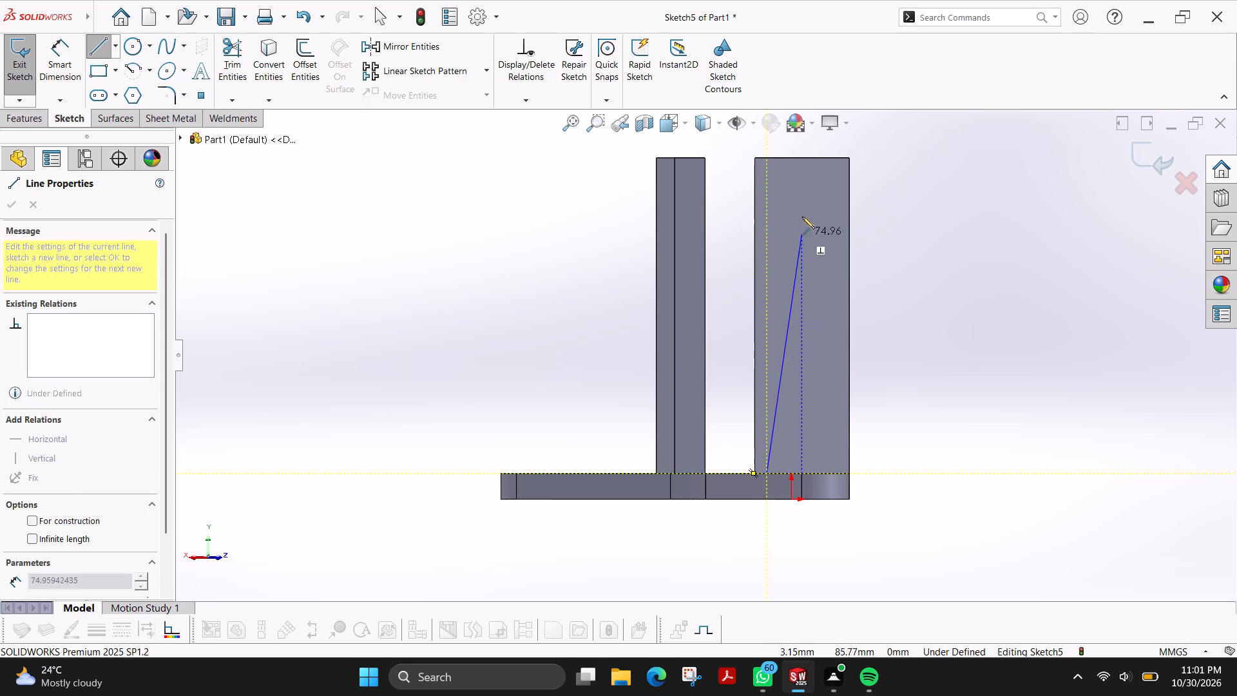
pyautogui.click(791, 166)
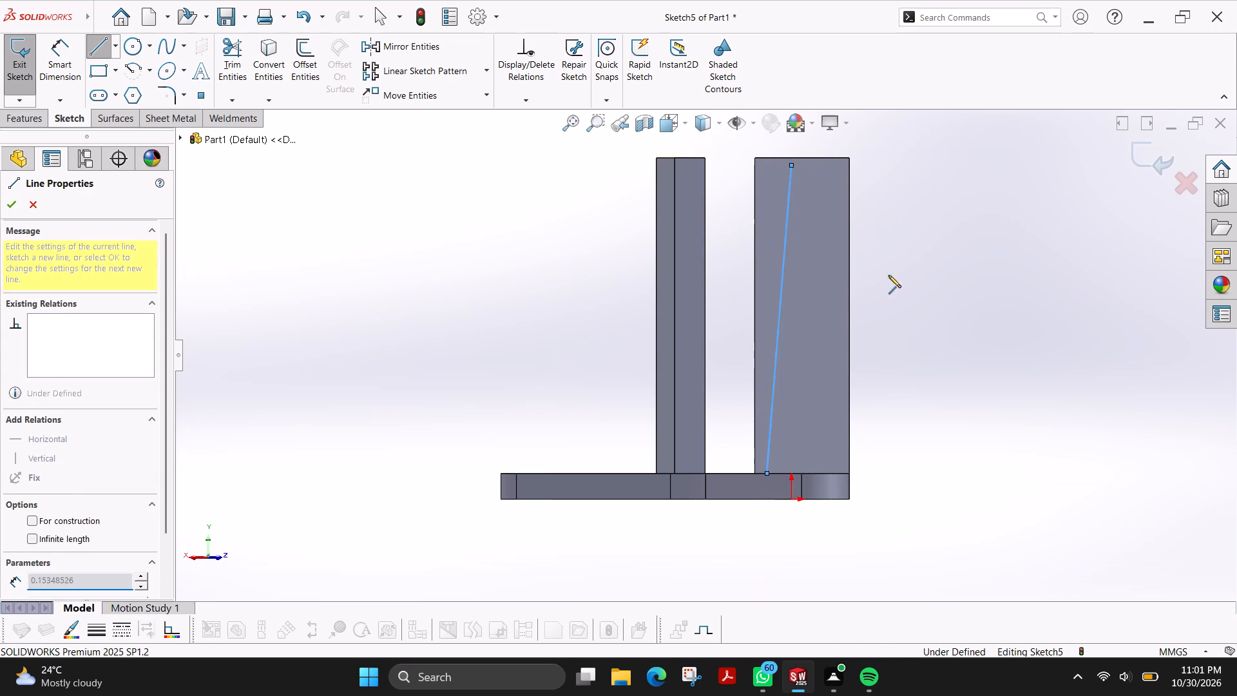
pyautogui.press('Escape')
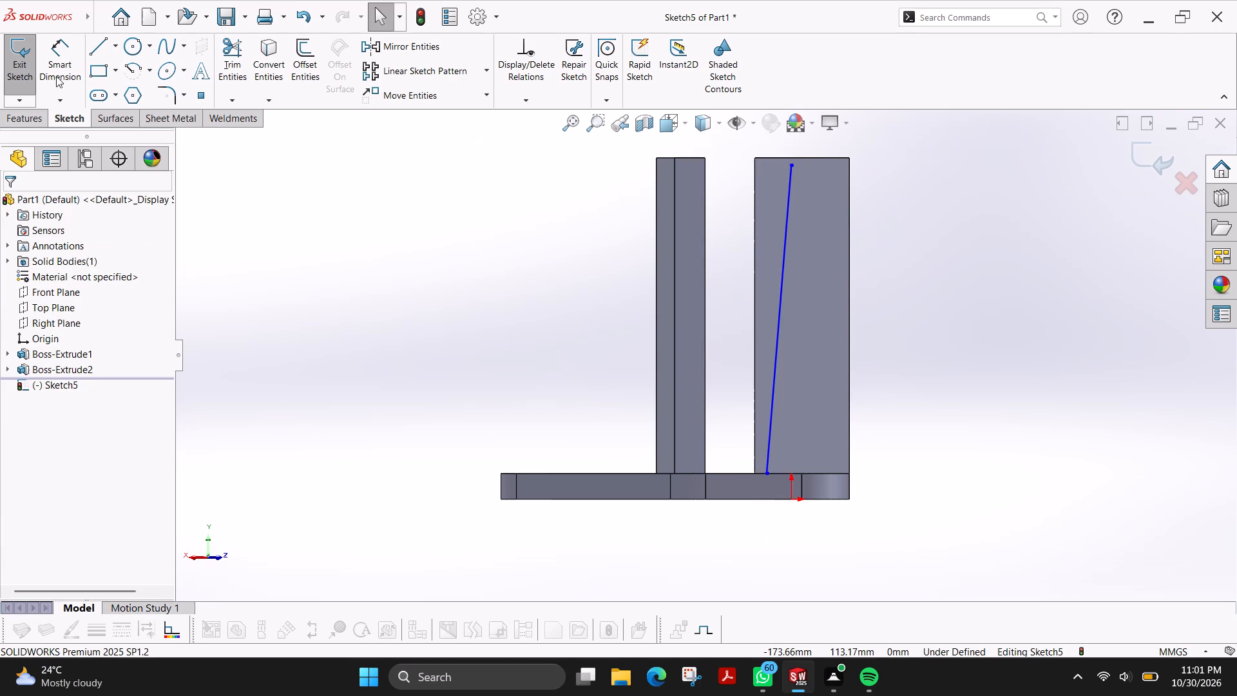
# Dimension the angle between the slanted line and the plate's bottom edge, trying 74° and 90° and settling on 75°.
pyautogui.click(56, 76)
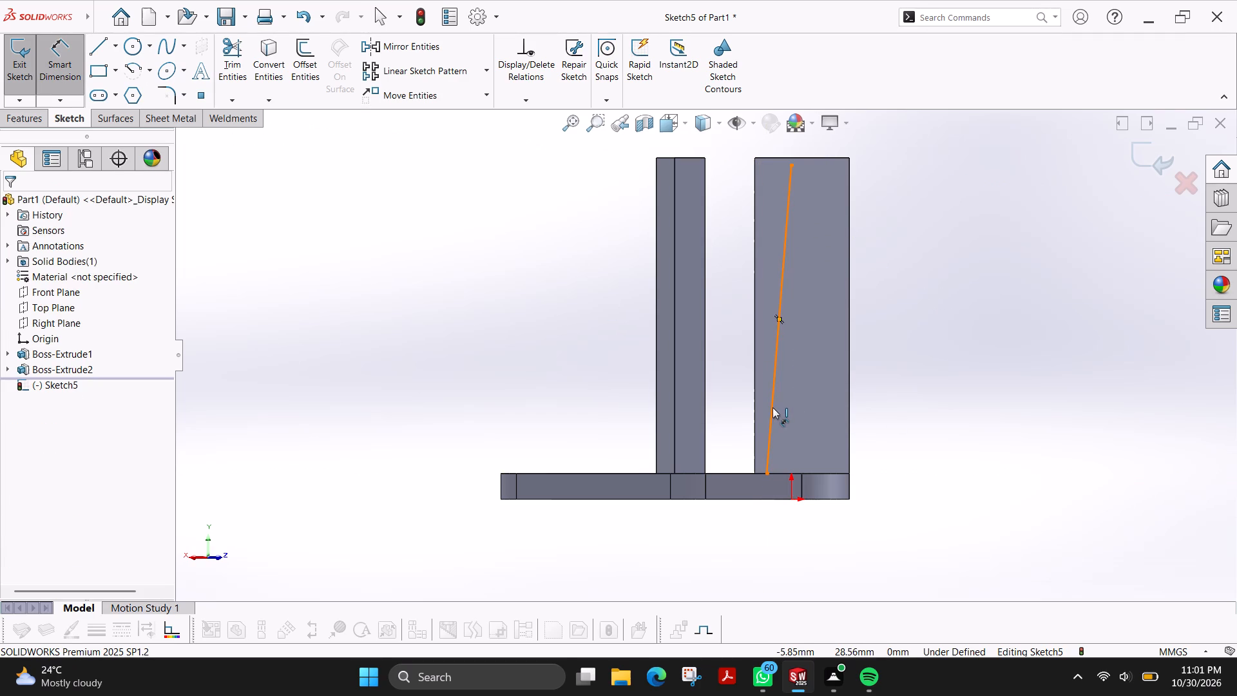
pyautogui.click(772, 407)
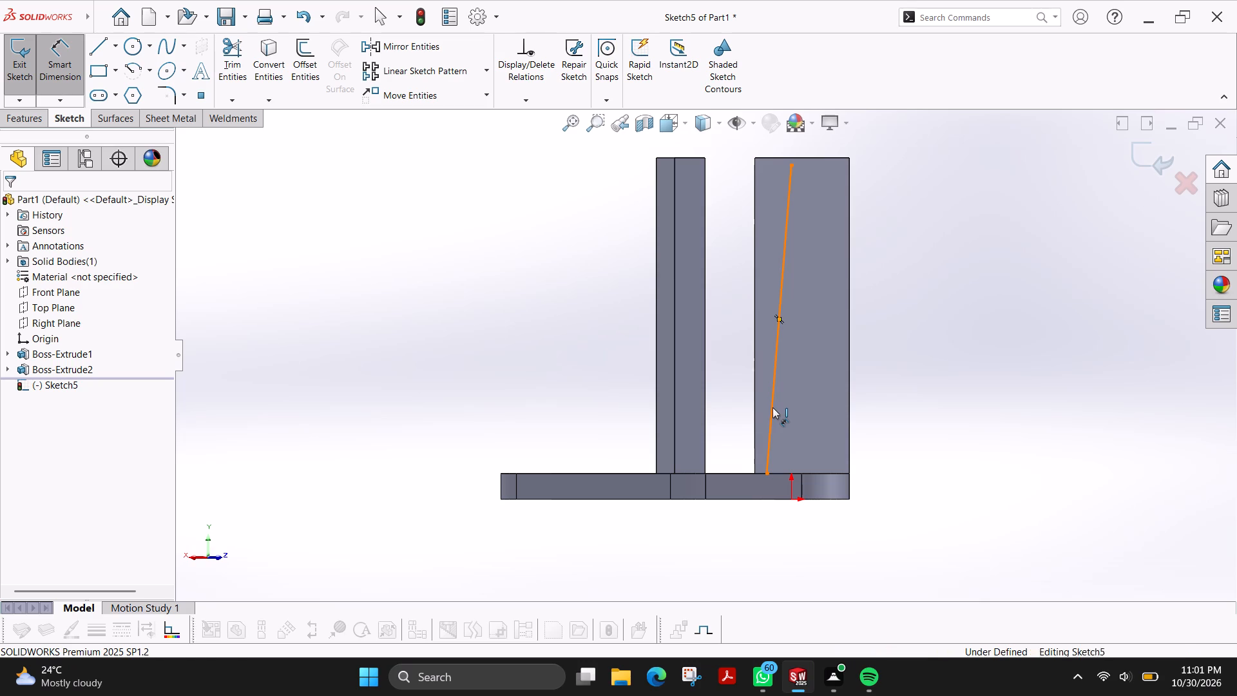
pyautogui.click(829, 500)
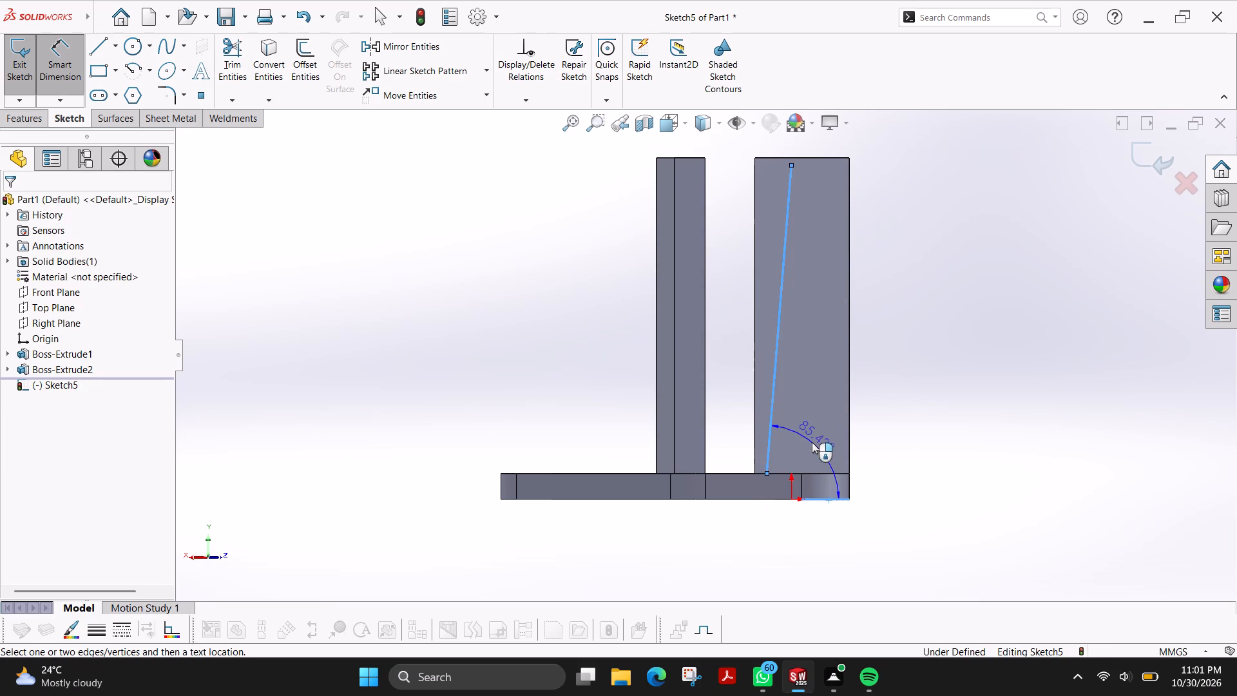
pyautogui.click(812, 442)
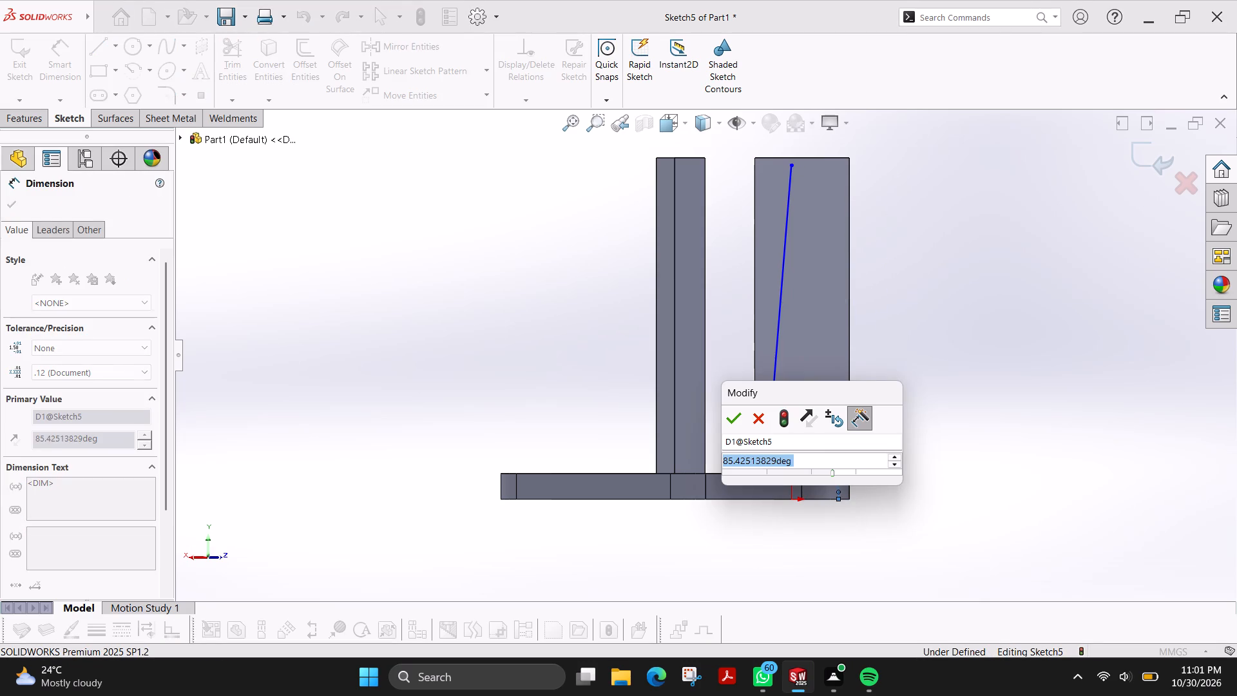
pyautogui.write('74')
pyautogui.press('Return')
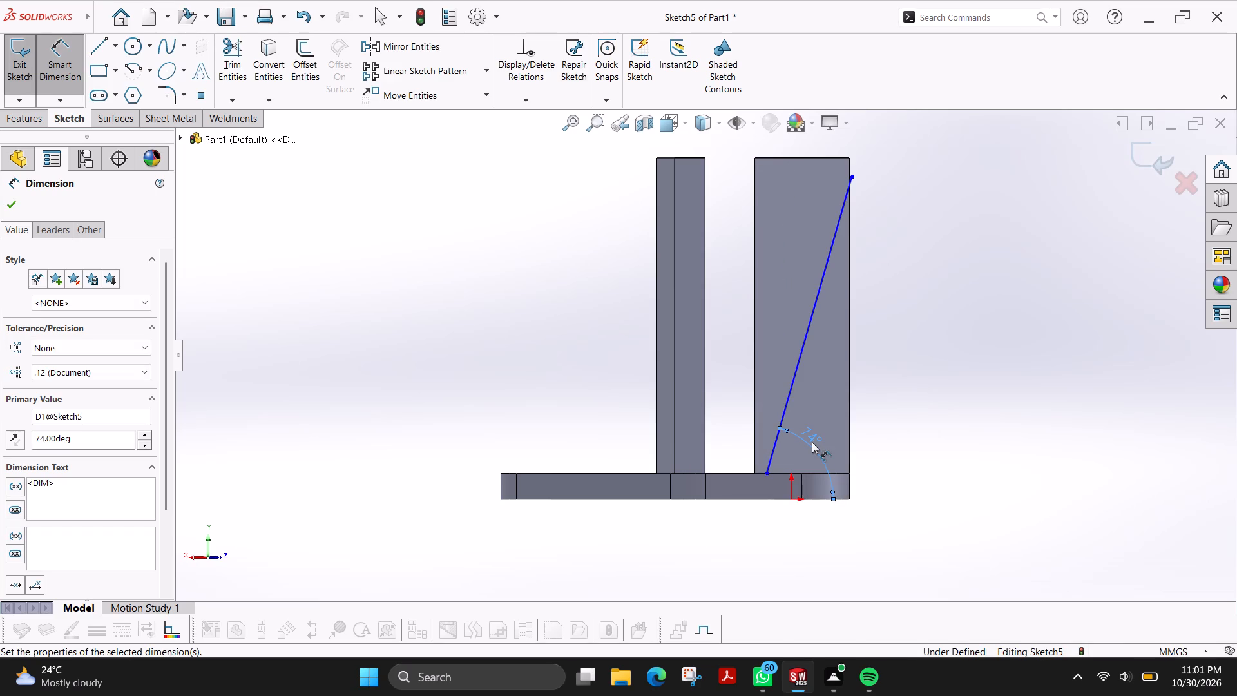
pyautogui.doubleClick(808, 441)
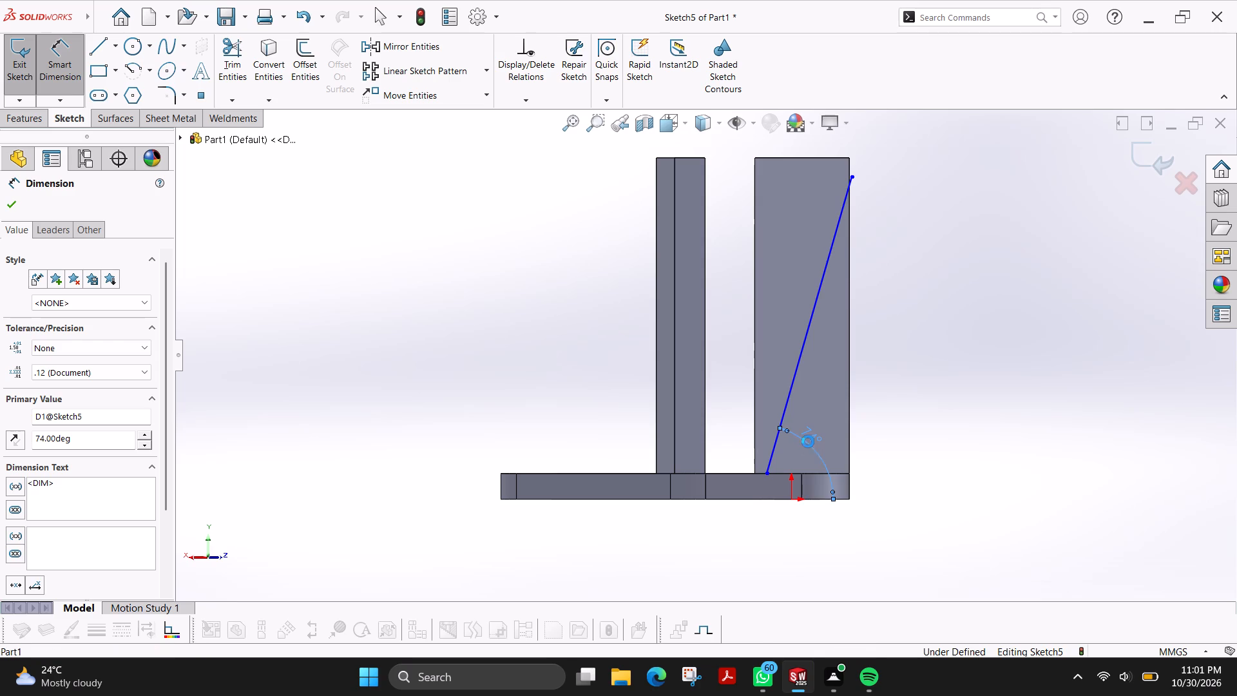
pyautogui.write('90')
pyautogui.press('Return')
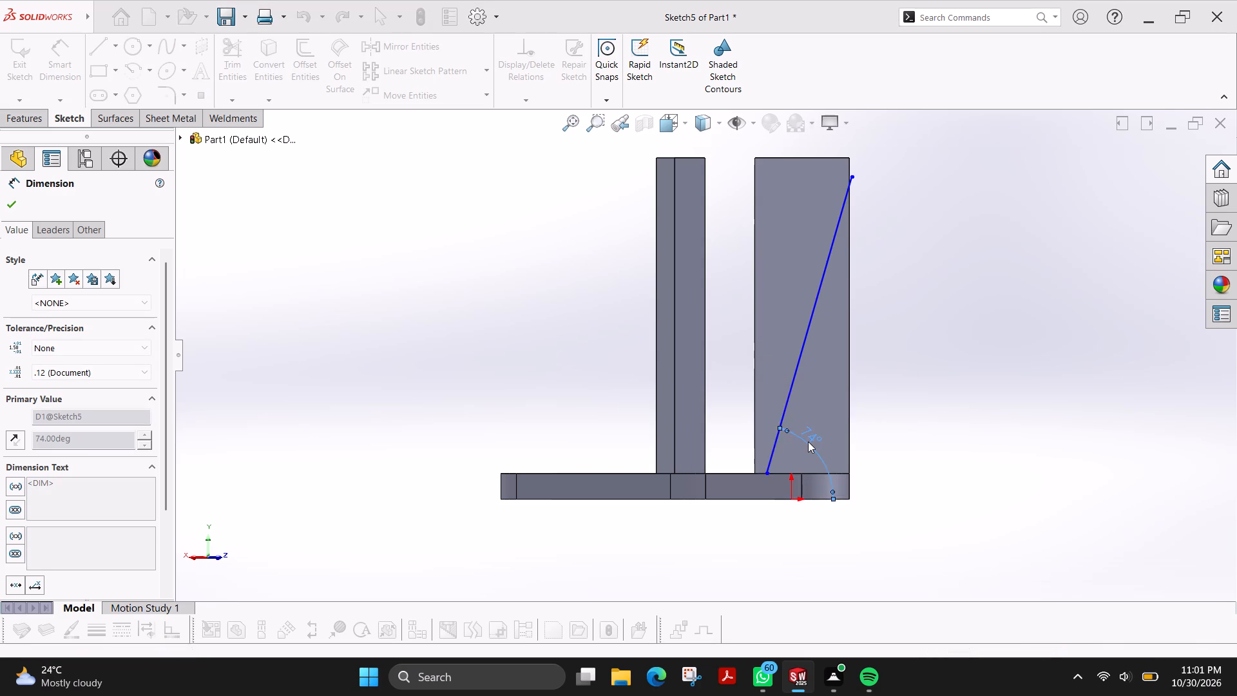
pyautogui.doubleClick(823, 437)
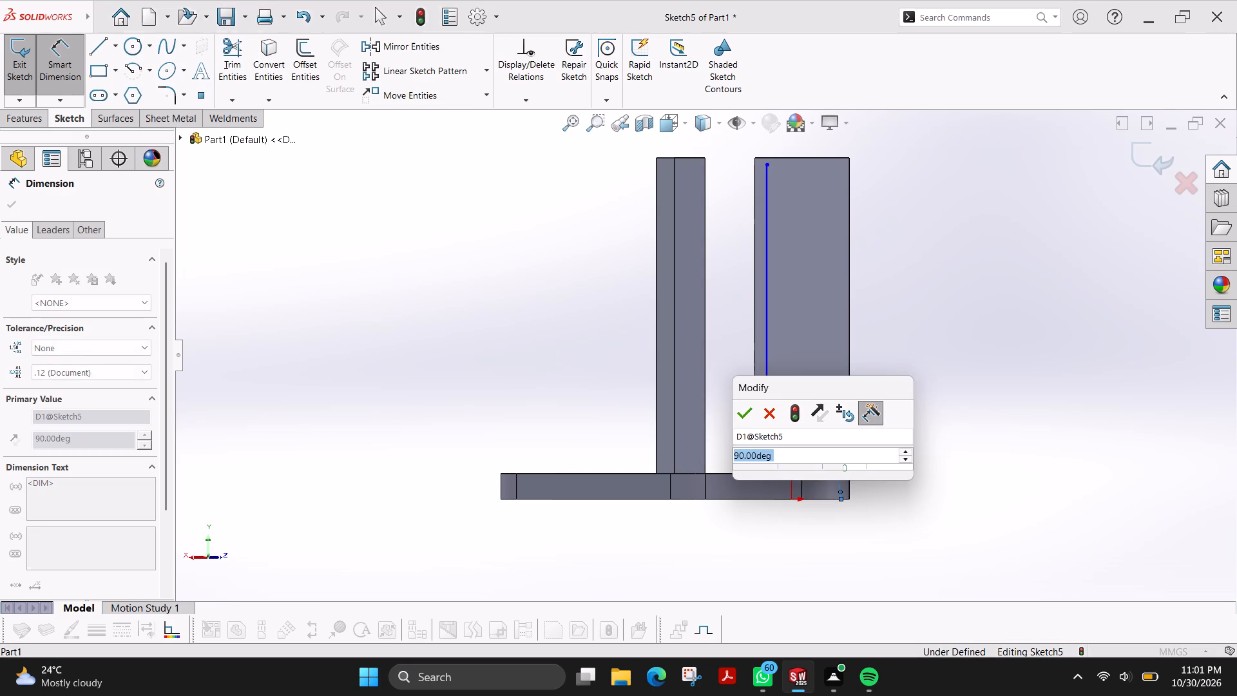
pyautogui.write('75')
pyautogui.press('Return')
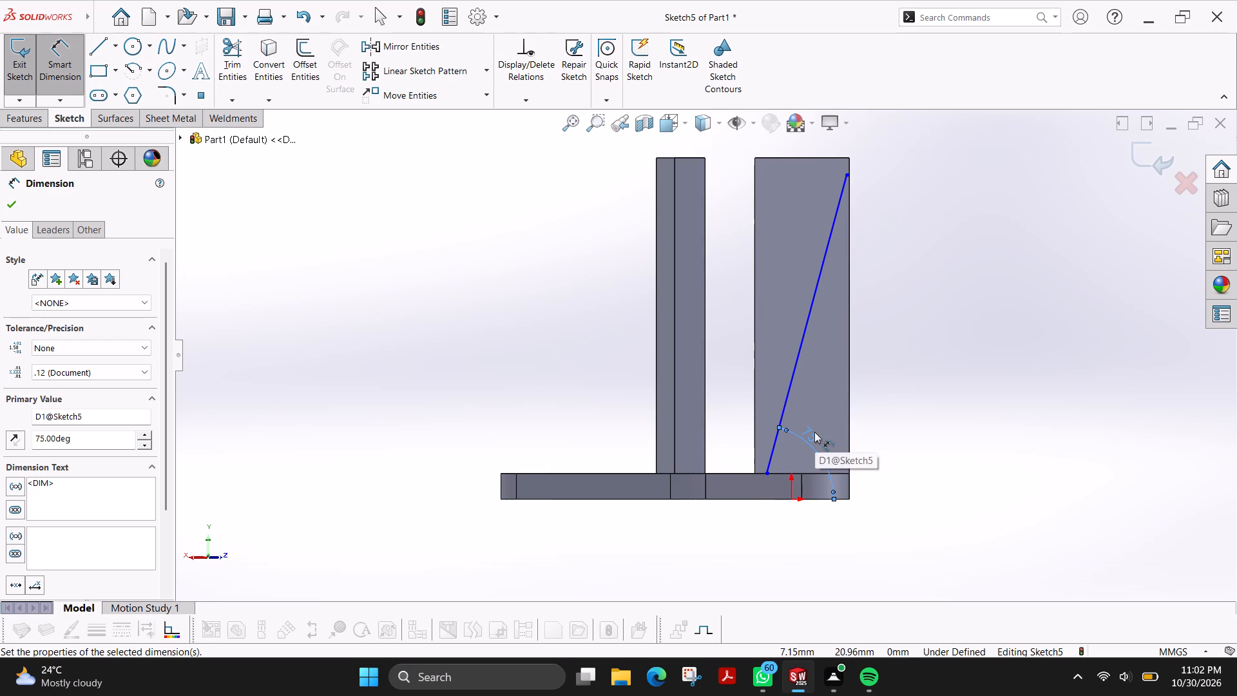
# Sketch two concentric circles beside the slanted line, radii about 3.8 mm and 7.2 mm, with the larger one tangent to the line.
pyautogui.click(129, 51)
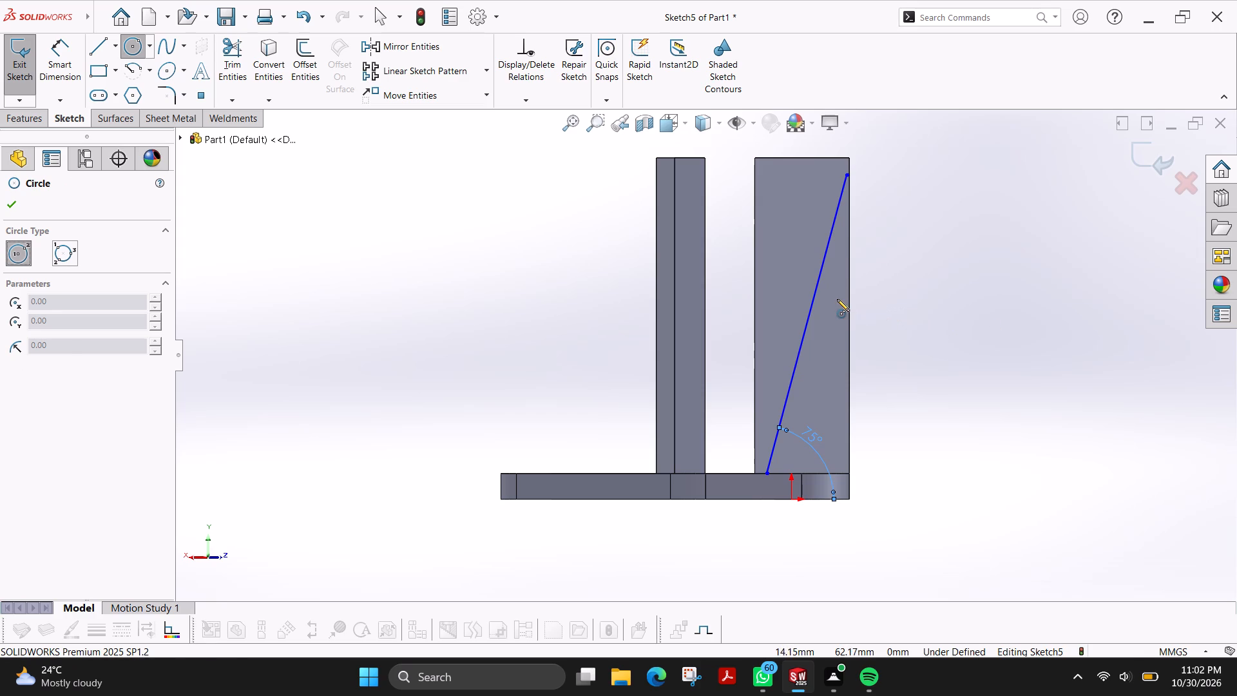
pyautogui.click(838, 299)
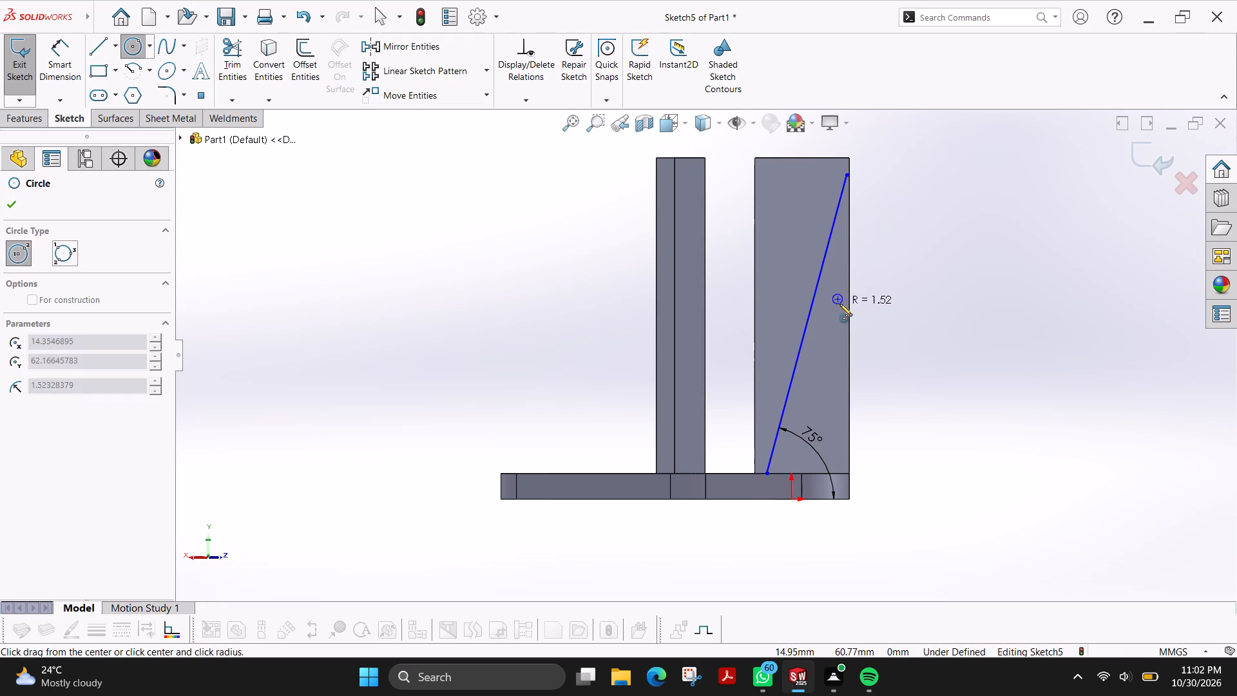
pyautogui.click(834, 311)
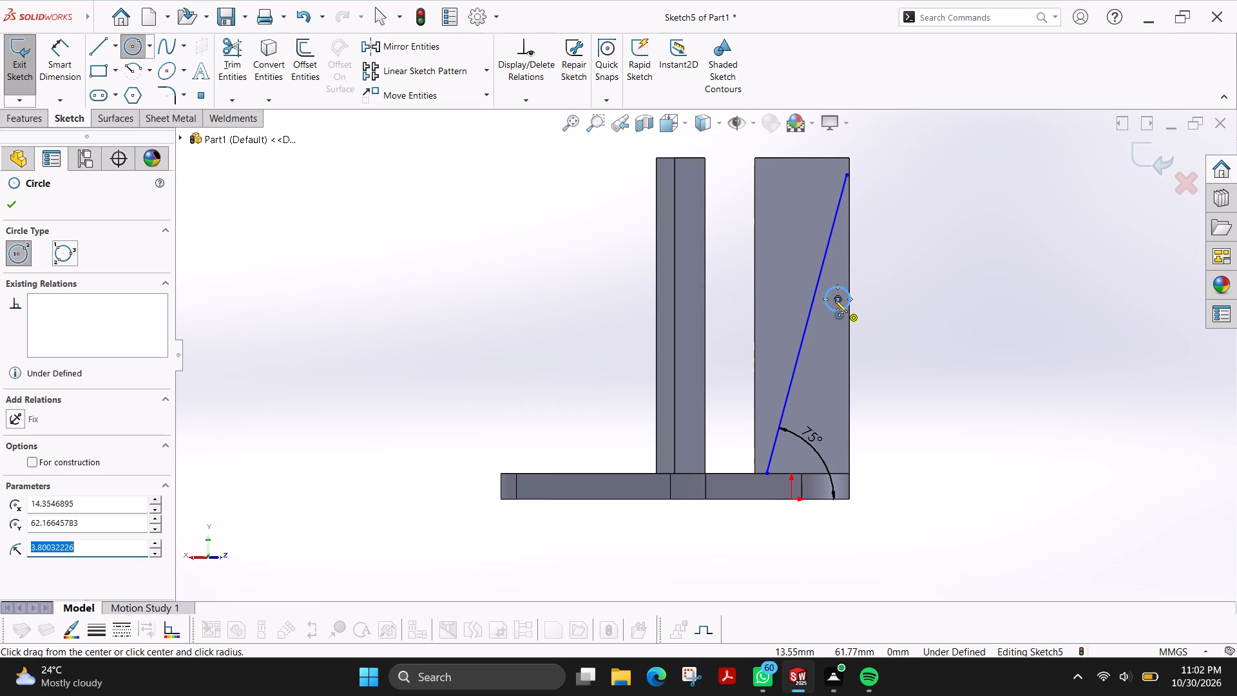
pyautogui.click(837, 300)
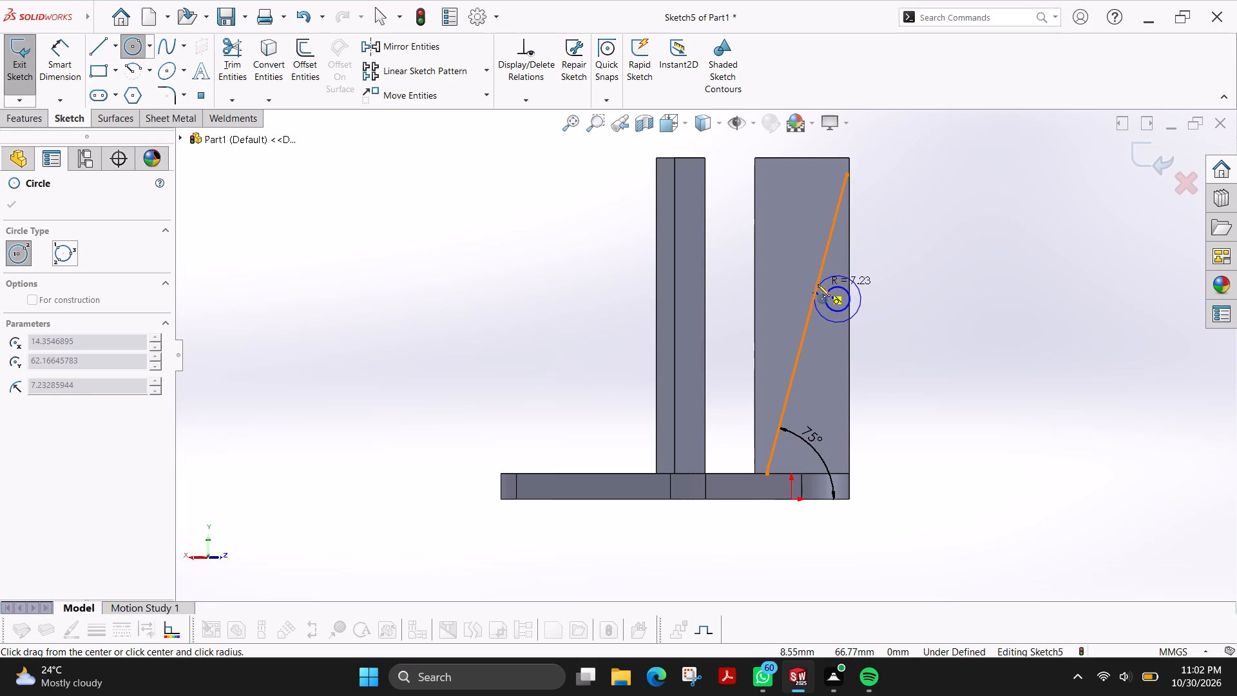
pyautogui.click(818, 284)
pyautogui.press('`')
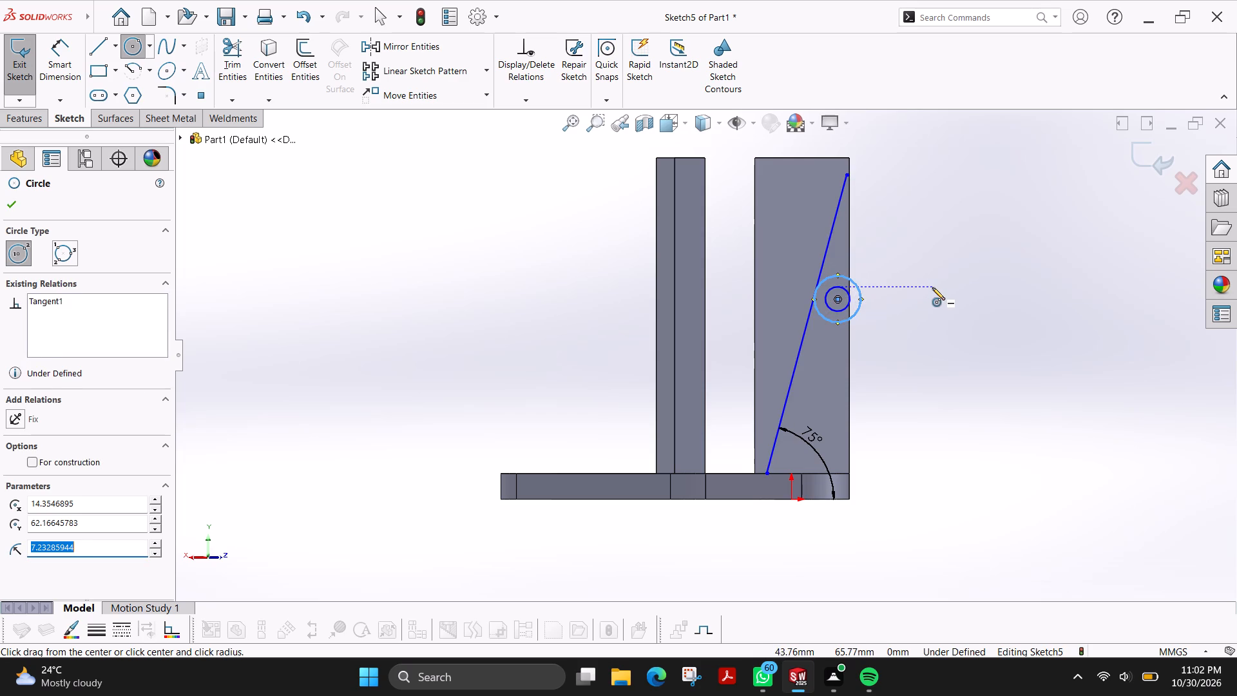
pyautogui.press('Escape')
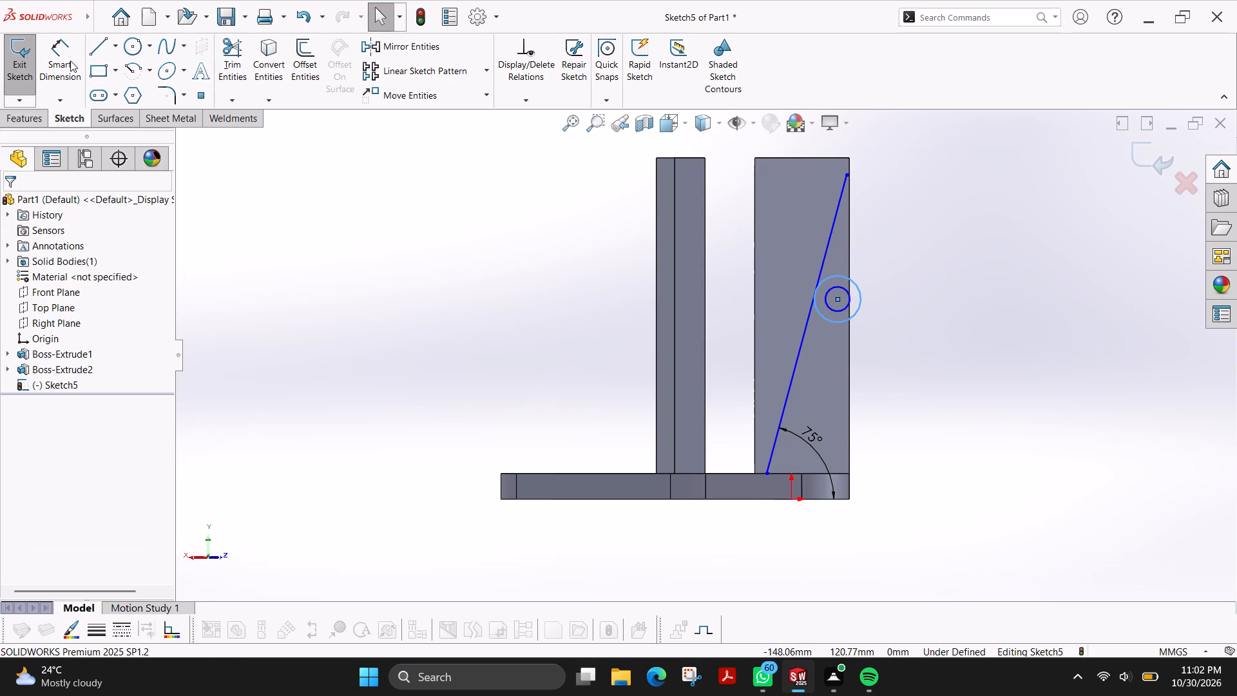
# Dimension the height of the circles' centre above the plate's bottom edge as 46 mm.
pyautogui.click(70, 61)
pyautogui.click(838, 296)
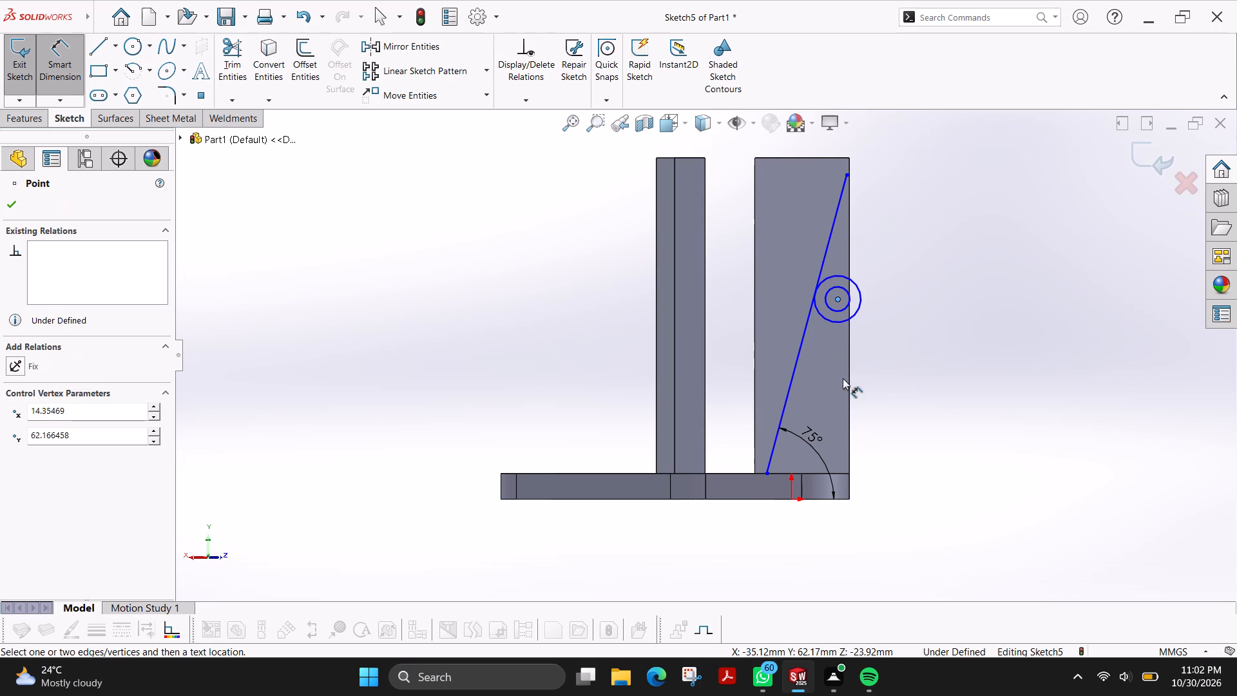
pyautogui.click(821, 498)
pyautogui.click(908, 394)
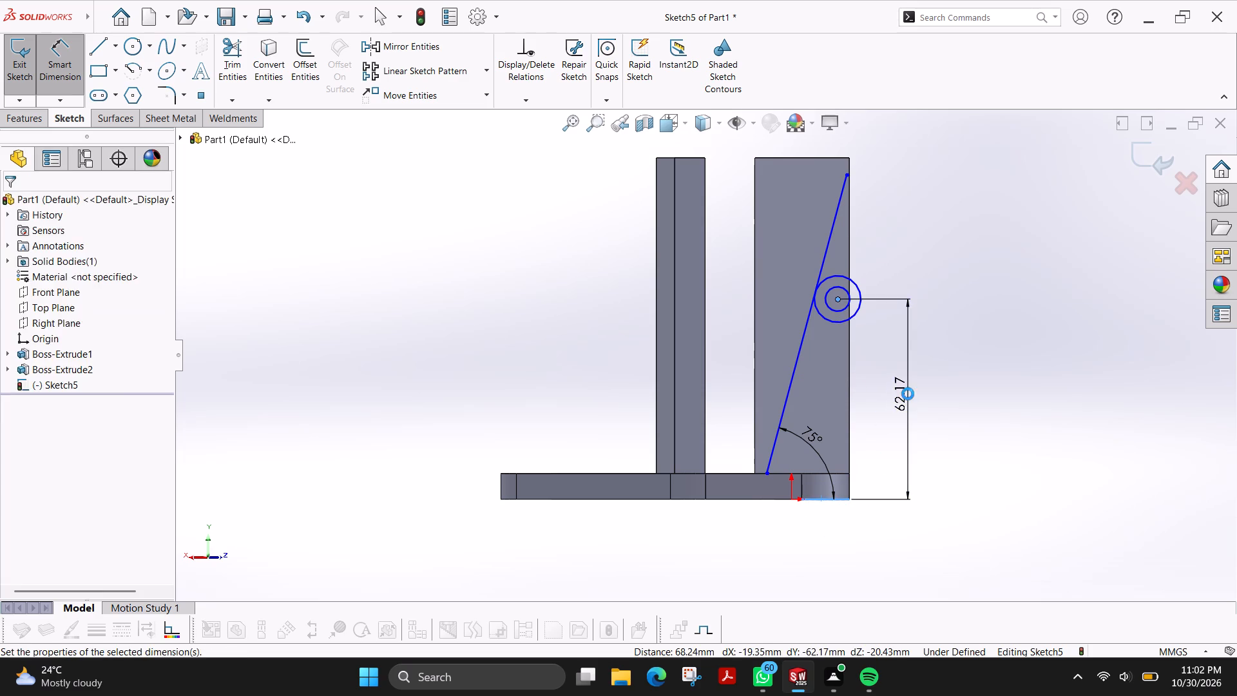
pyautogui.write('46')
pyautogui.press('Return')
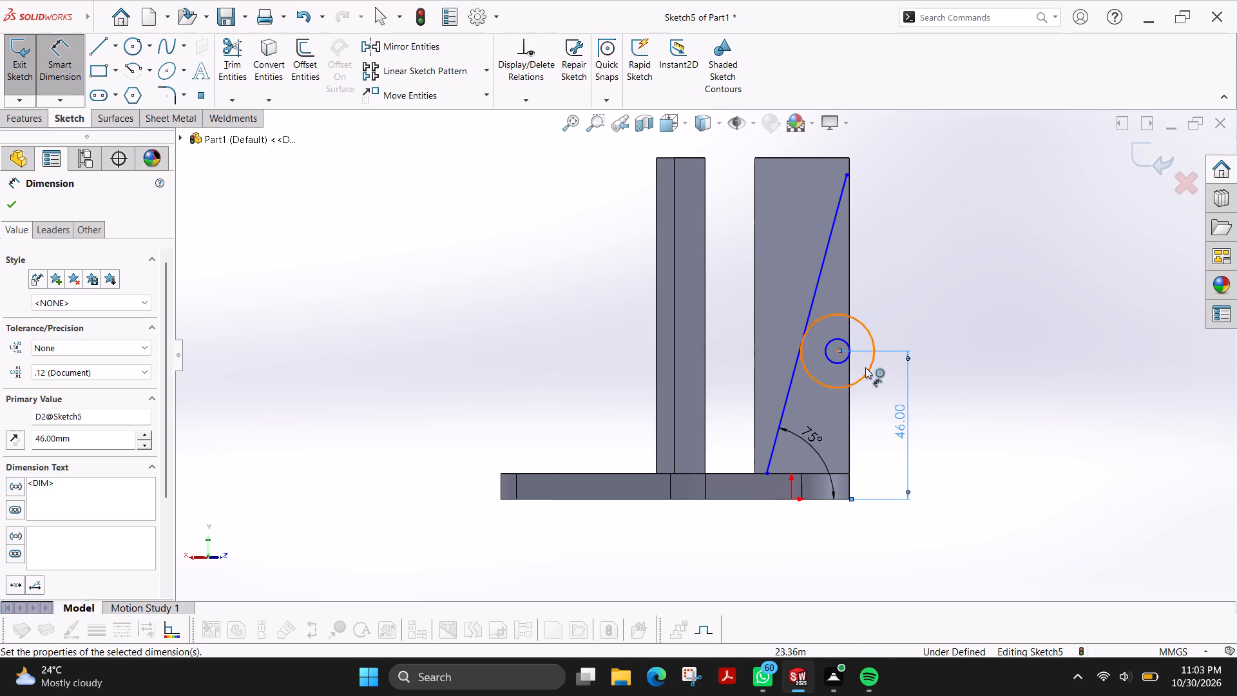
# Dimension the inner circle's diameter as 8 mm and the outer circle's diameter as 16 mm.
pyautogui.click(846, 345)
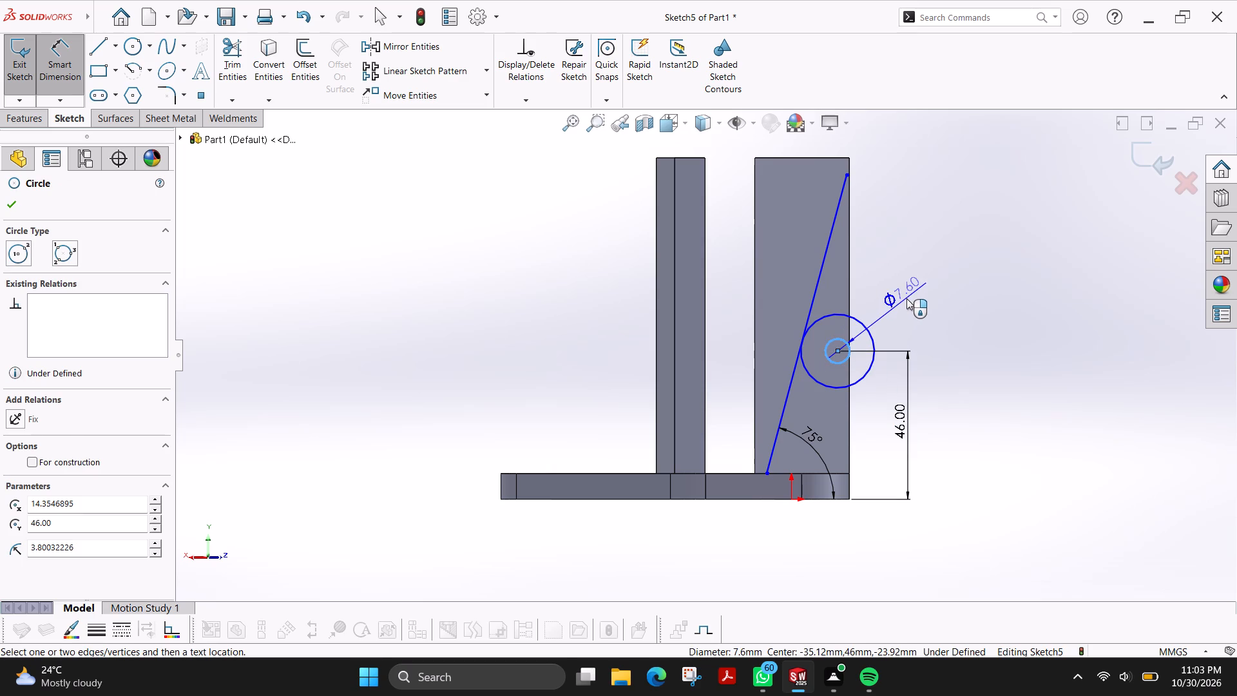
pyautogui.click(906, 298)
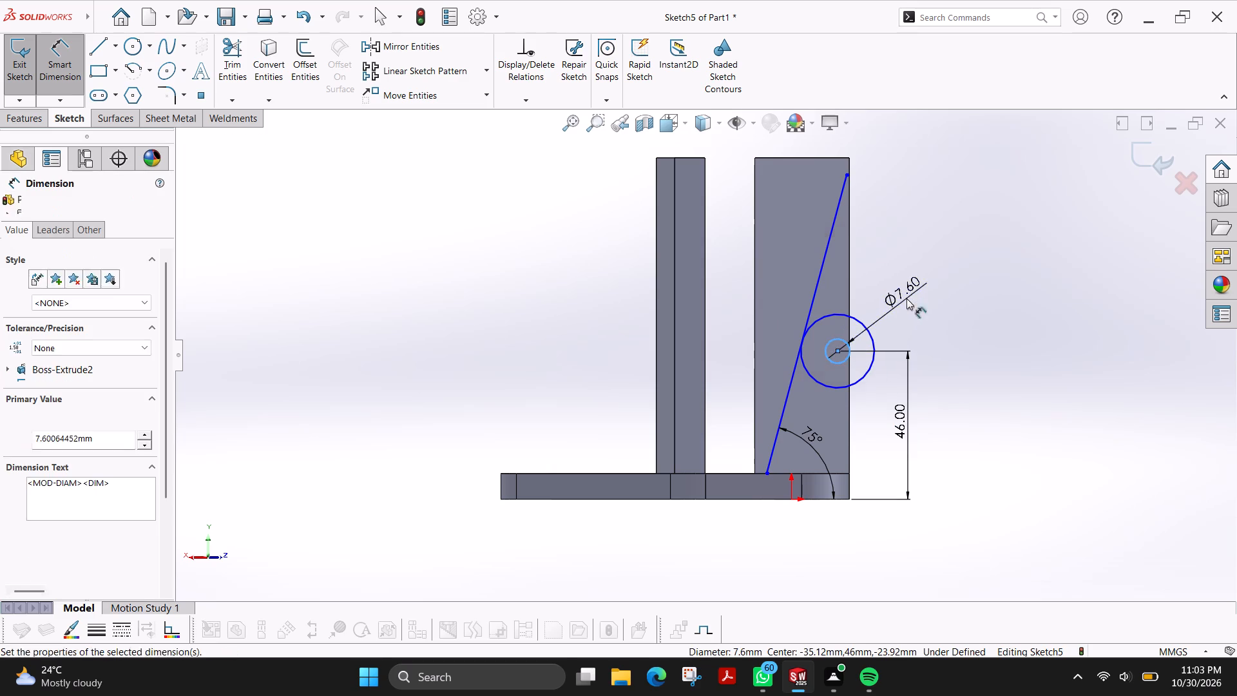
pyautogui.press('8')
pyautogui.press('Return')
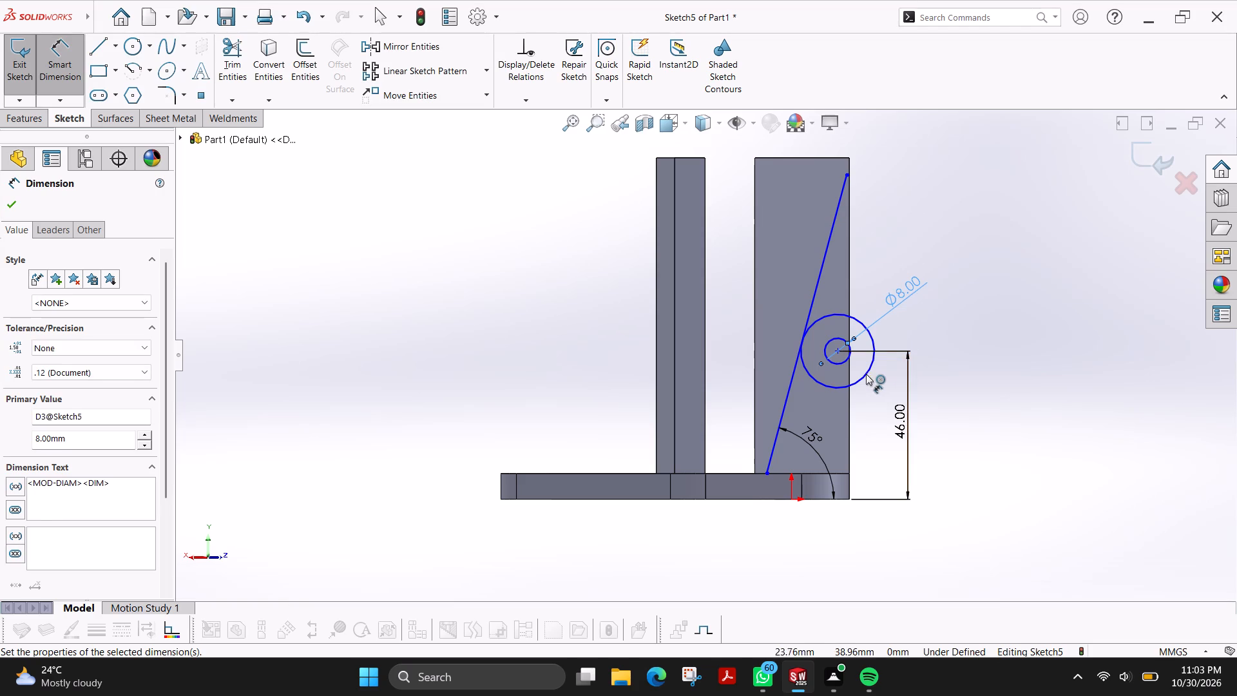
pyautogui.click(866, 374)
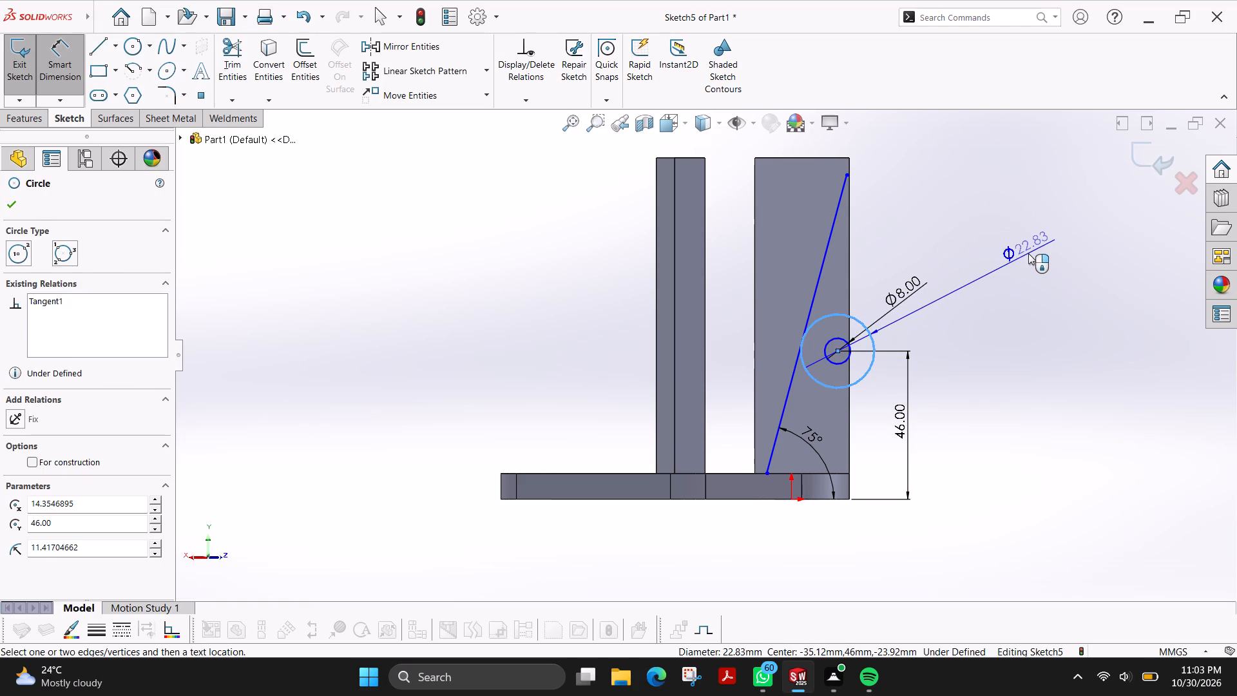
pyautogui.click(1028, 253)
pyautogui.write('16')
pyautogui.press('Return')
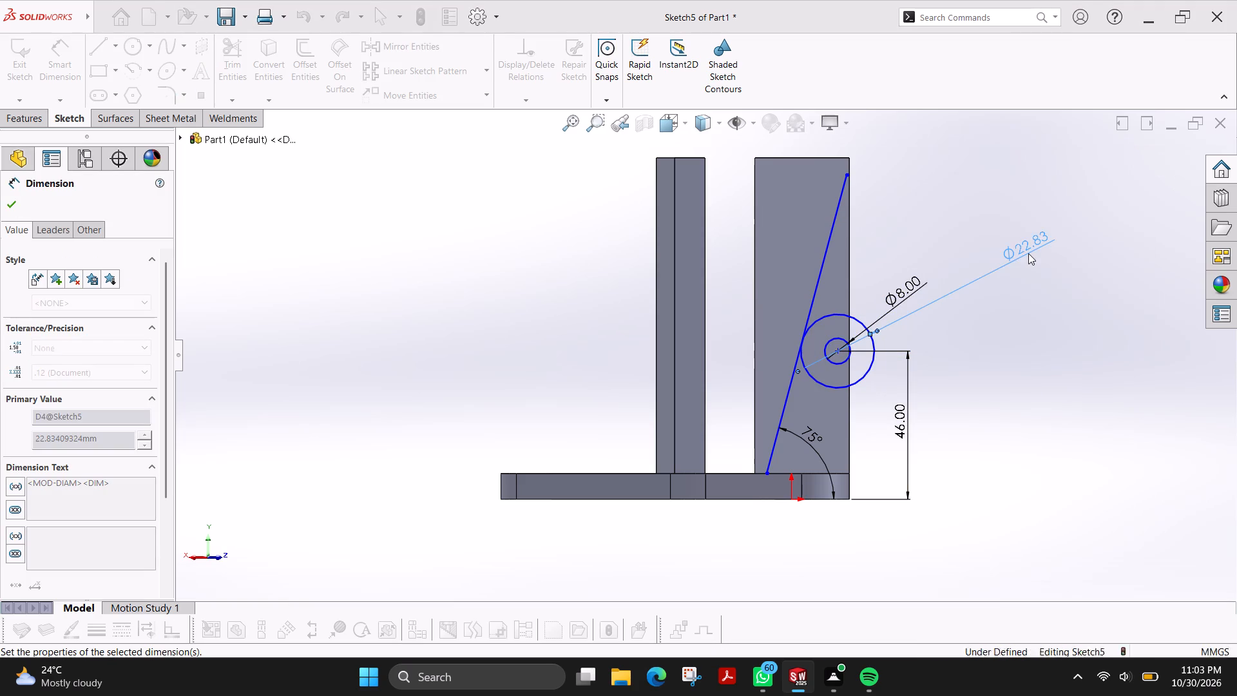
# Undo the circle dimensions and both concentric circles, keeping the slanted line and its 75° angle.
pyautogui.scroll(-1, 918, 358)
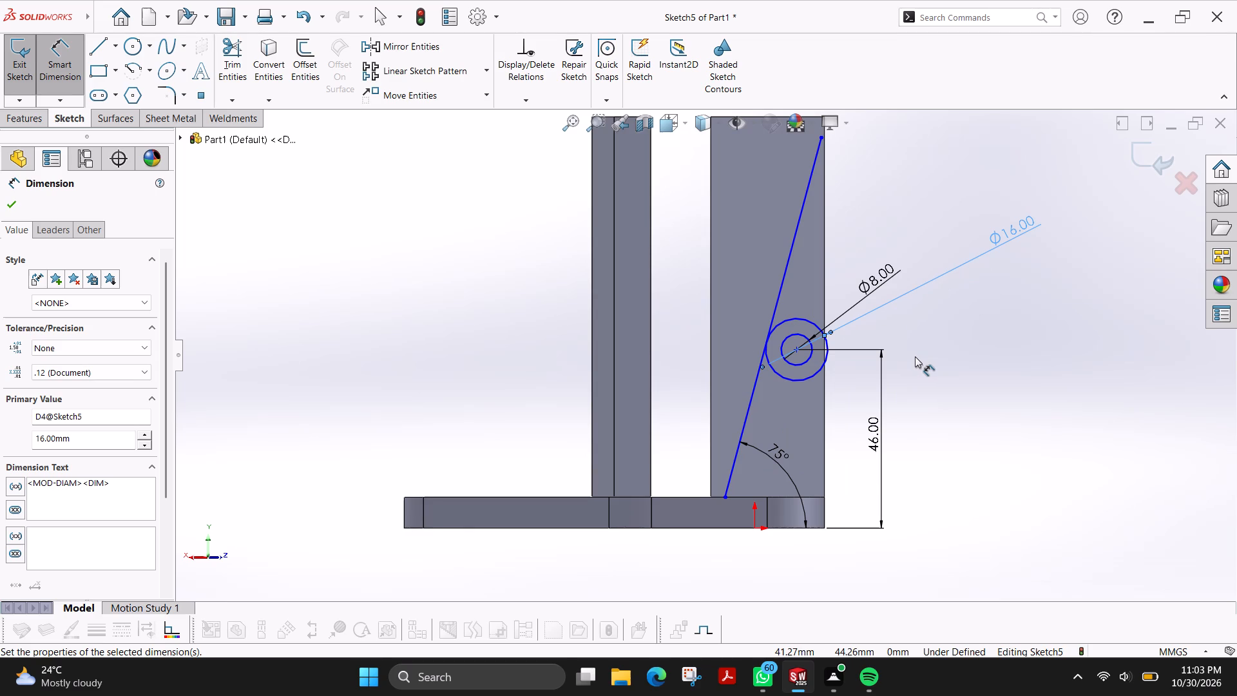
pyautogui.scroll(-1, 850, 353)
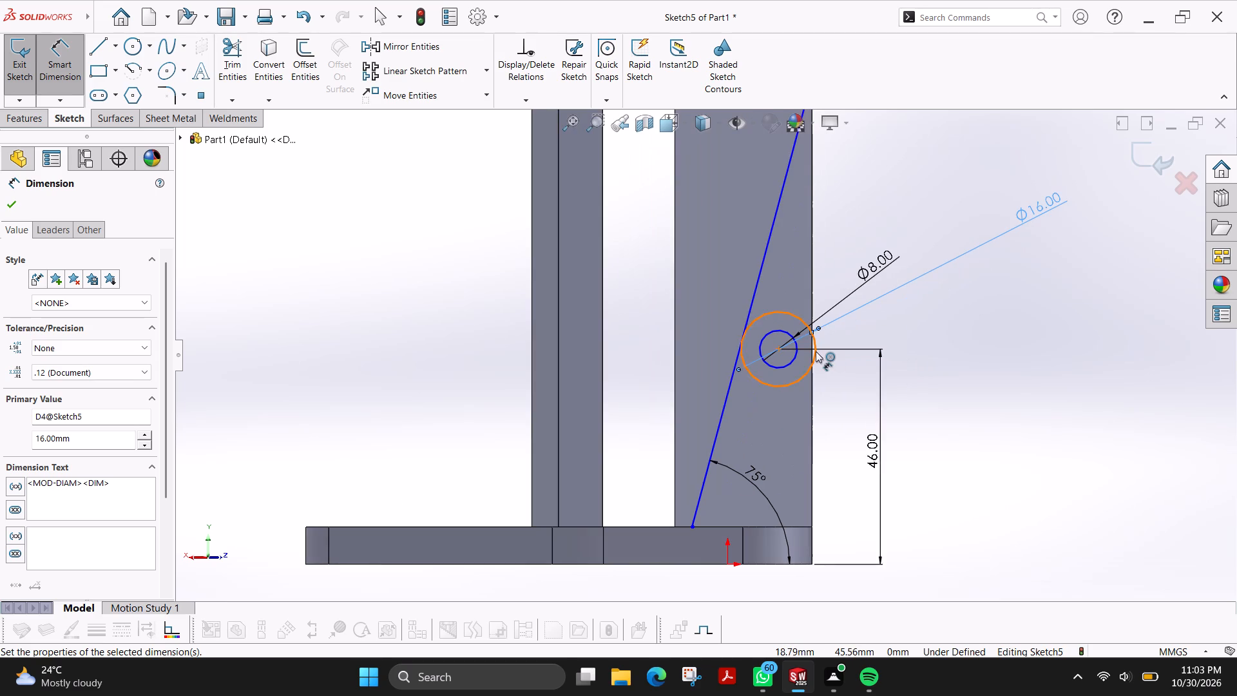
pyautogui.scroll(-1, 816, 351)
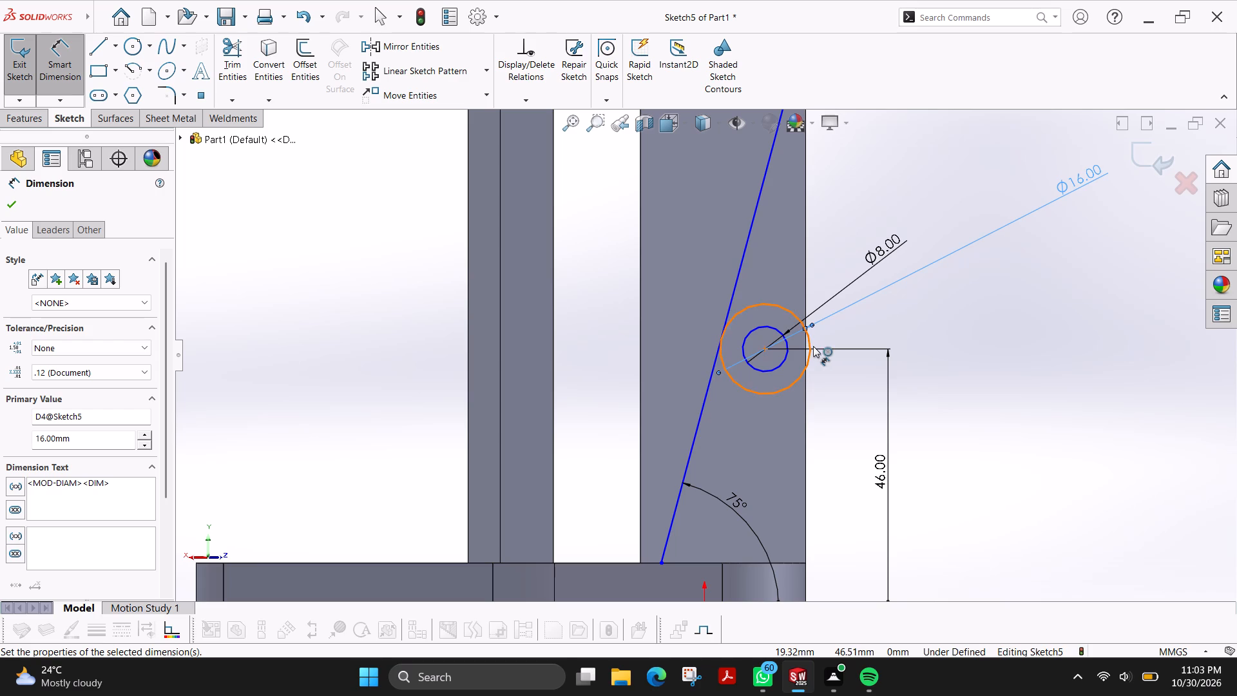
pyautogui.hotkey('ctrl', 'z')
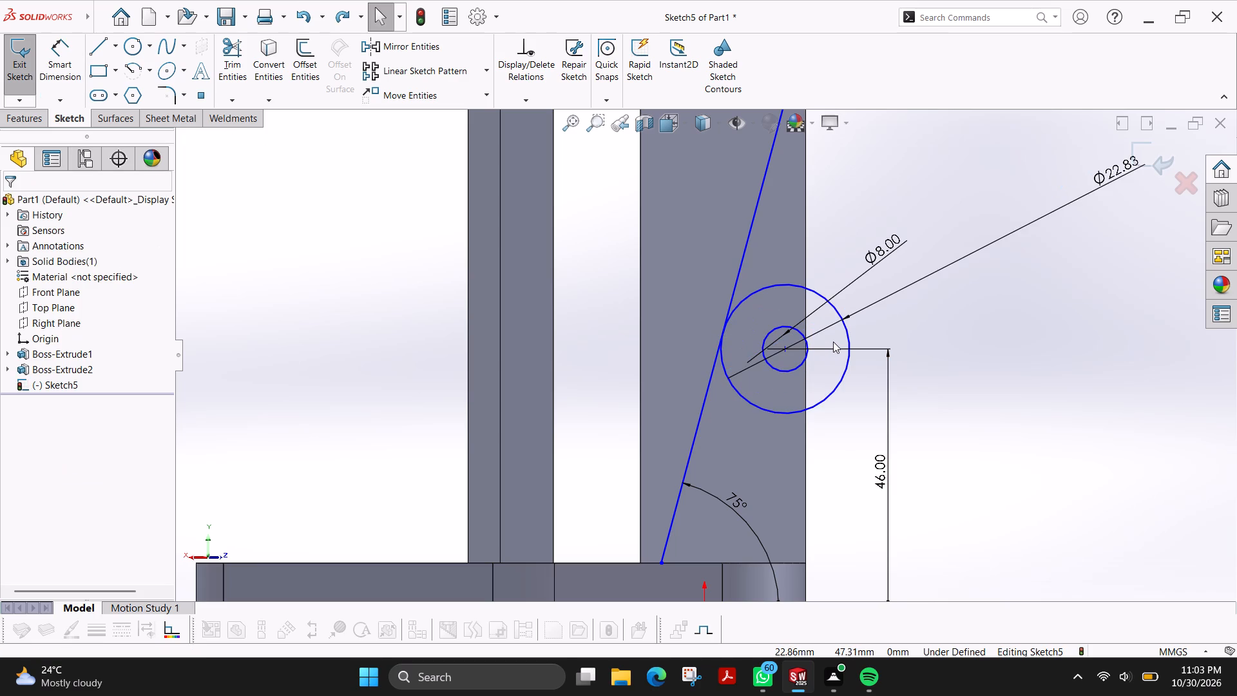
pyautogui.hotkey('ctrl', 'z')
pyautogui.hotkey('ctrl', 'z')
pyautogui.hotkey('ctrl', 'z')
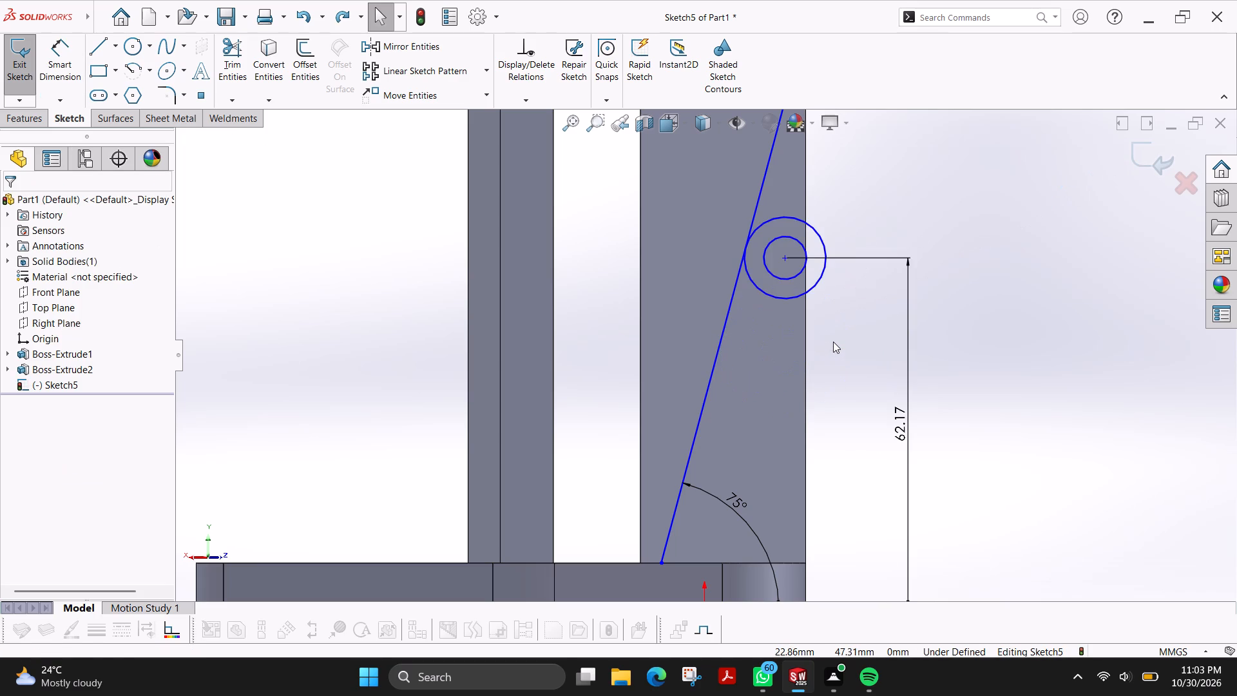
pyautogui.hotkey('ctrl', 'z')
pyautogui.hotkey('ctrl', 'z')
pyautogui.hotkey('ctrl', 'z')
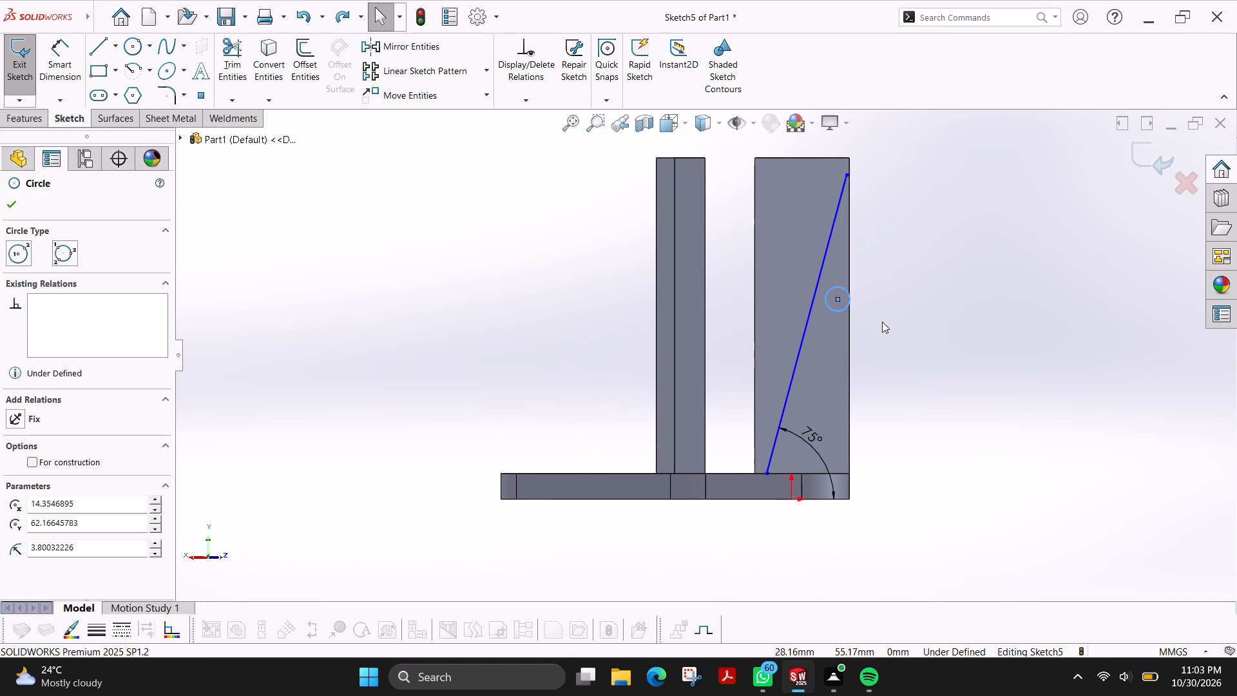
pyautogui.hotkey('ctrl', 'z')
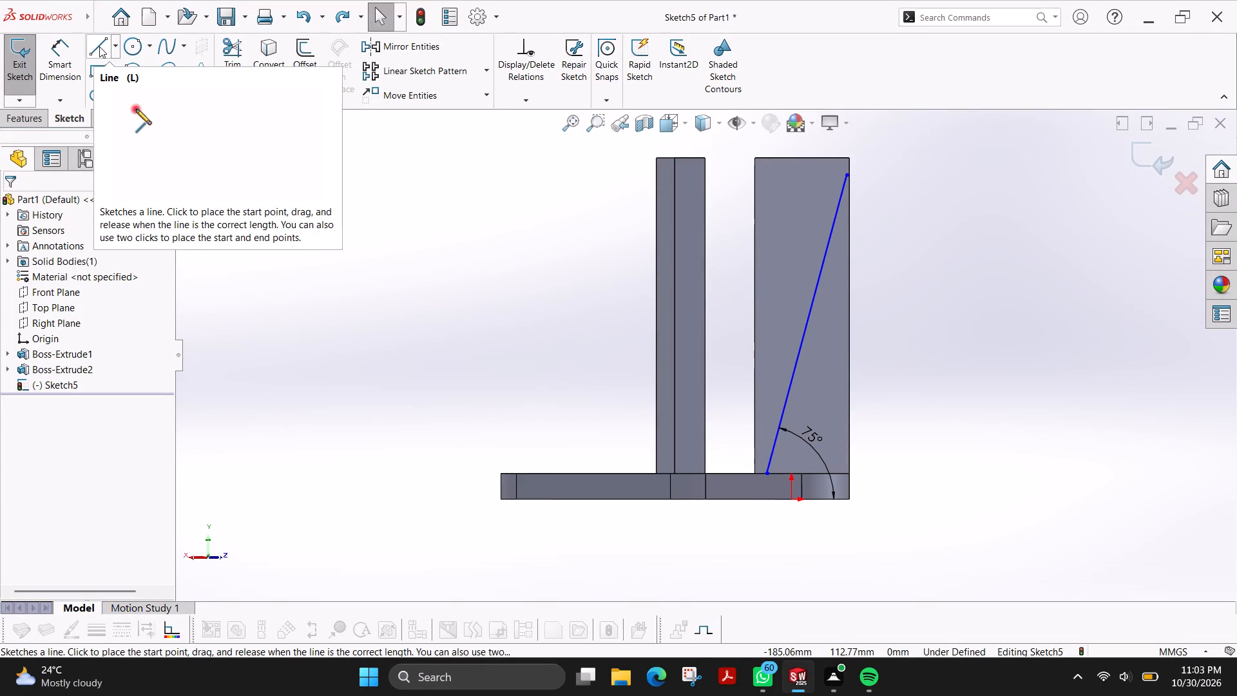
# Sketch a vertical line along the rib's outer edge, from its base corner to slightly below the slanted line's upper end.
pyautogui.click(99, 46)
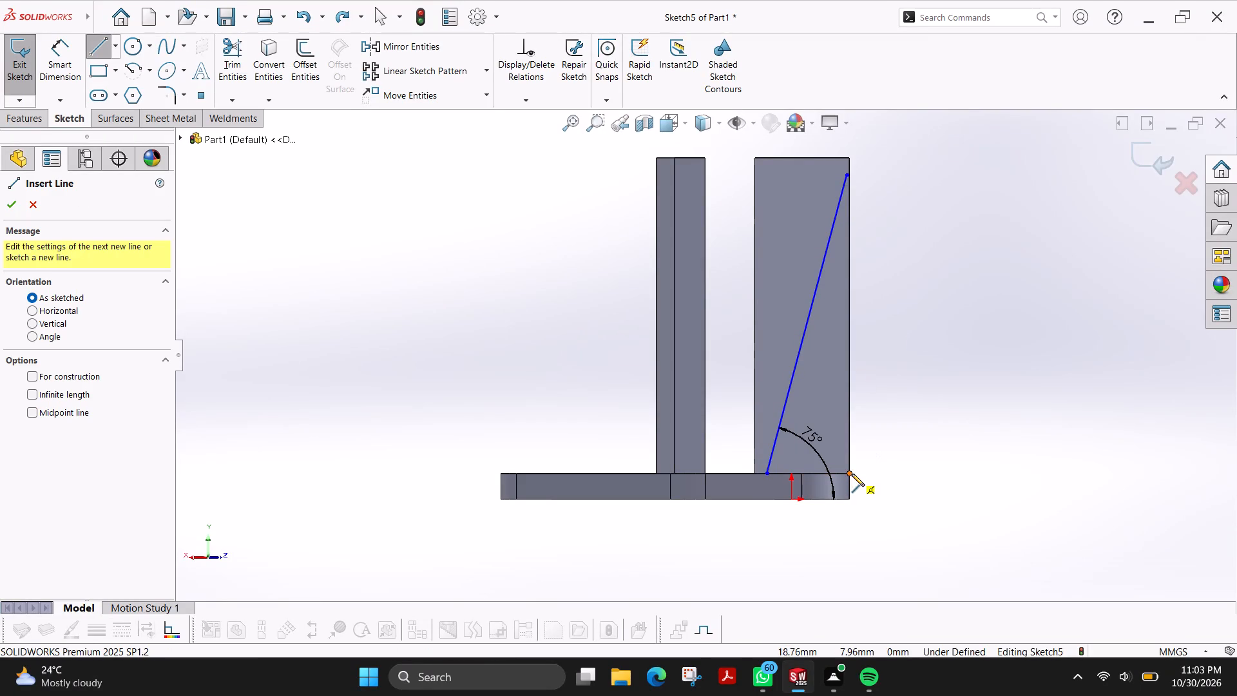
pyautogui.click(852, 474)
pyautogui.click(851, 215)
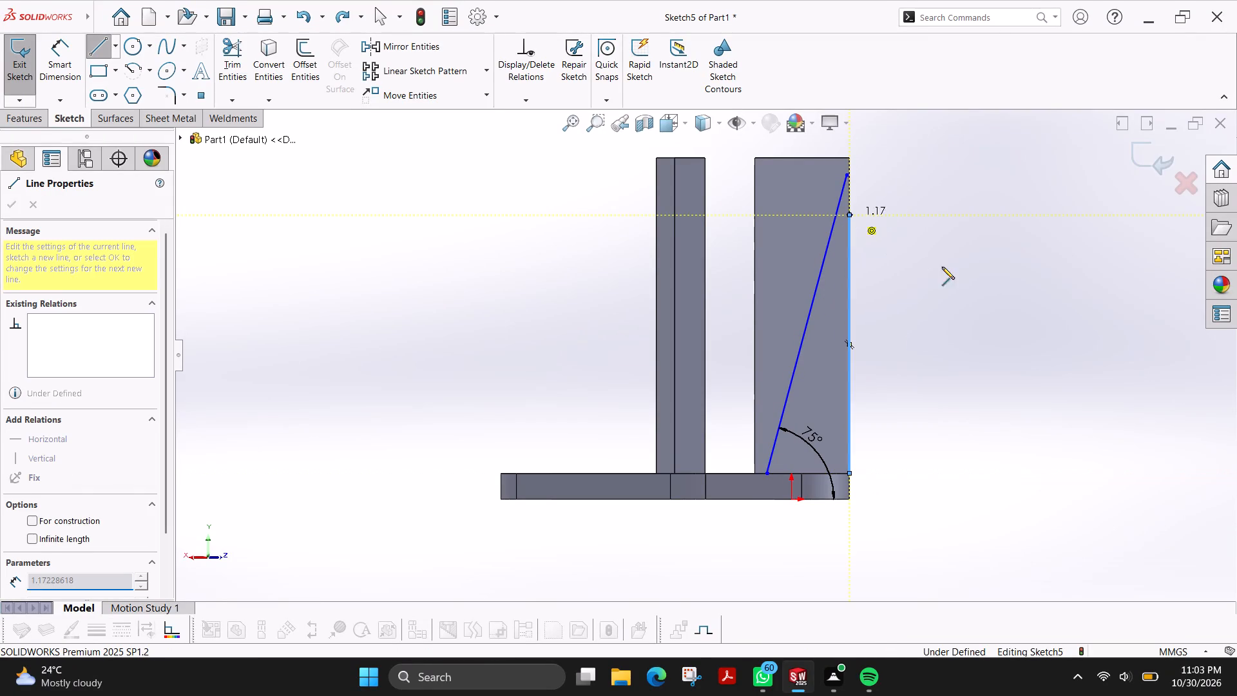
pyautogui.press('Escape')
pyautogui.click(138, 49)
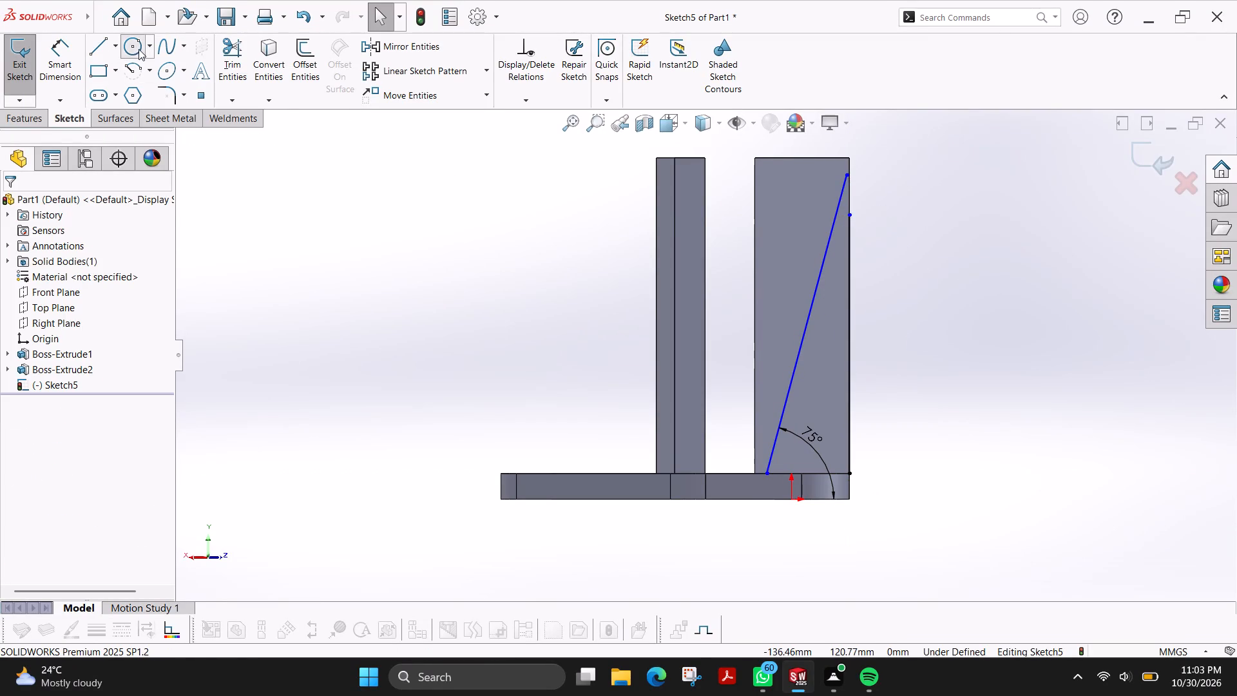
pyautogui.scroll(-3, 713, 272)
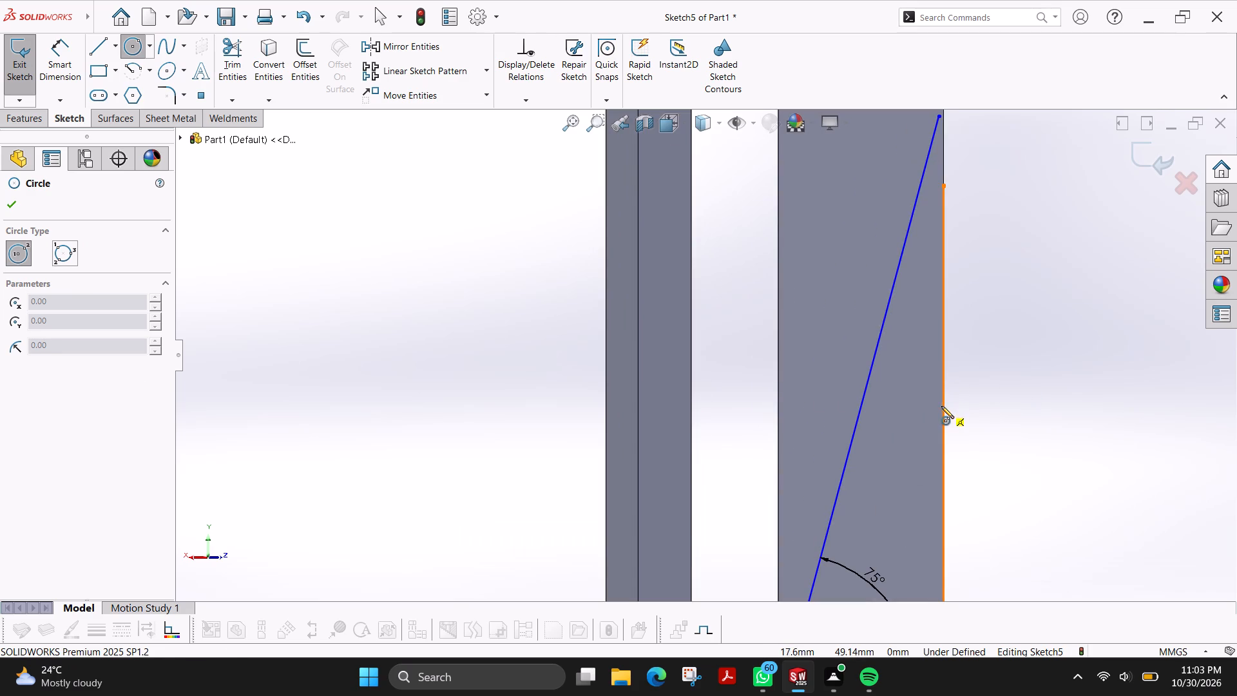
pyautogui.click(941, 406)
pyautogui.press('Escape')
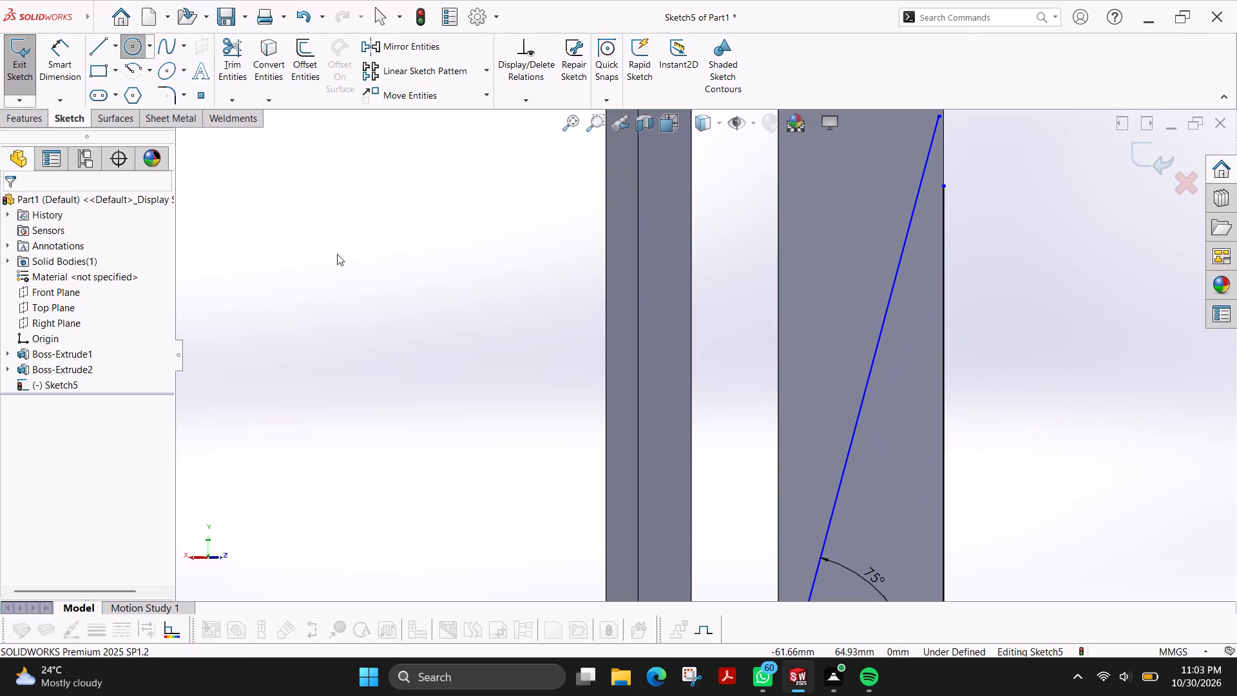
# Sketch a perimeter circle of about 7.5 mm radius tangent to the rib's vertical outer line and the slanted line.
pyautogui.click(149, 50)
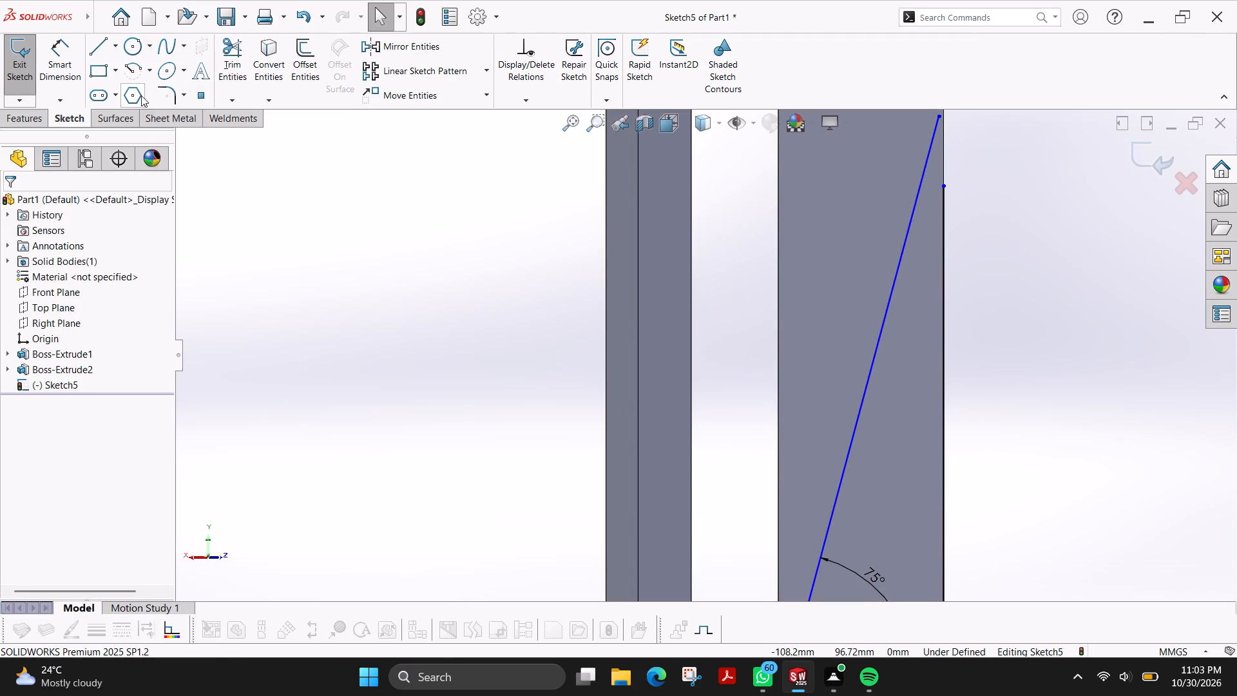
pyautogui.click(149, 83)
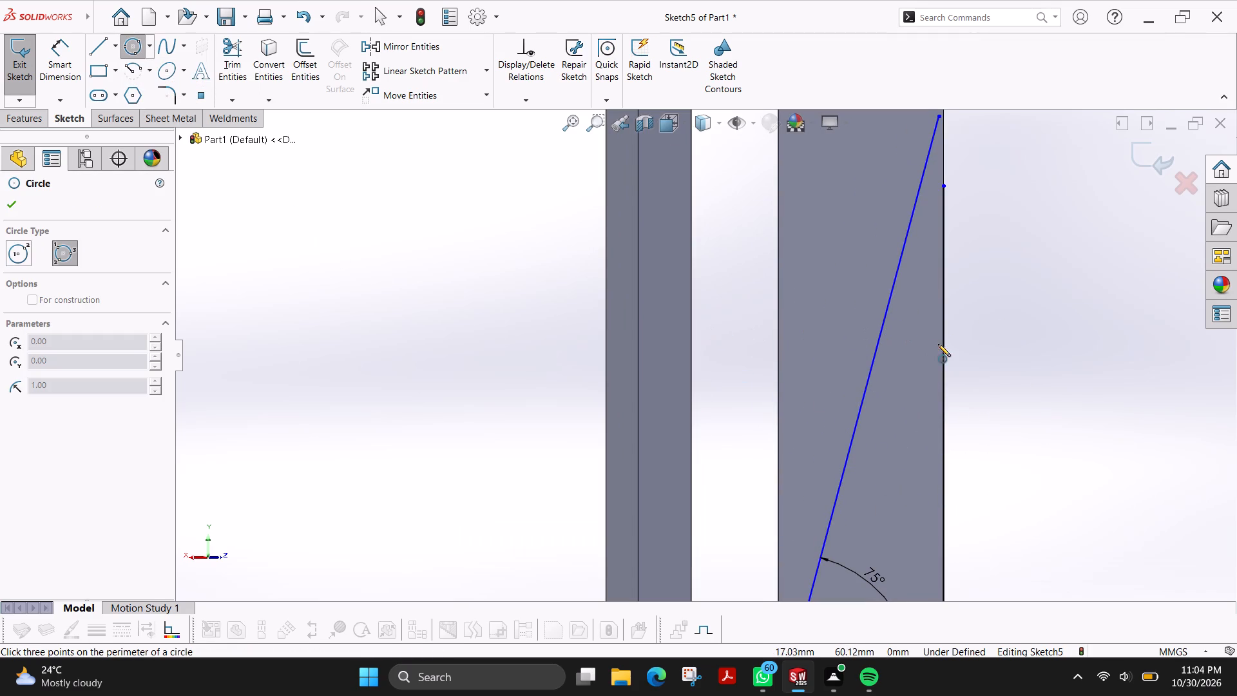
pyautogui.click(941, 367)
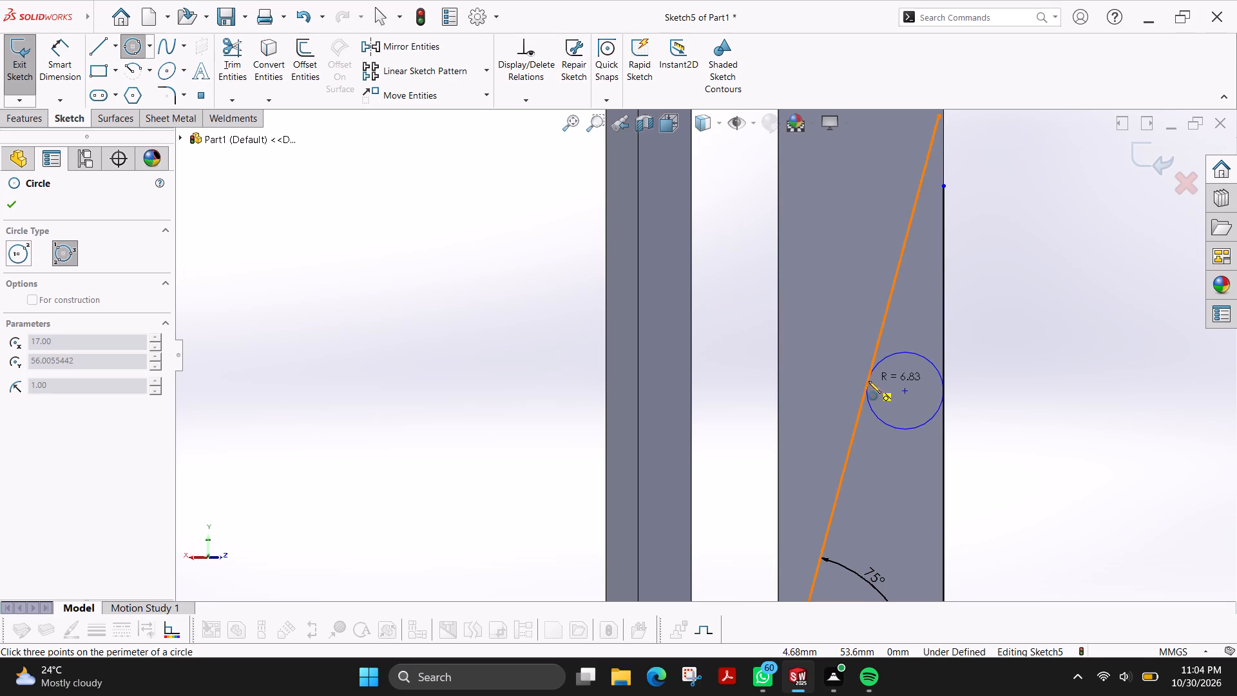
pyautogui.click(868, 381)
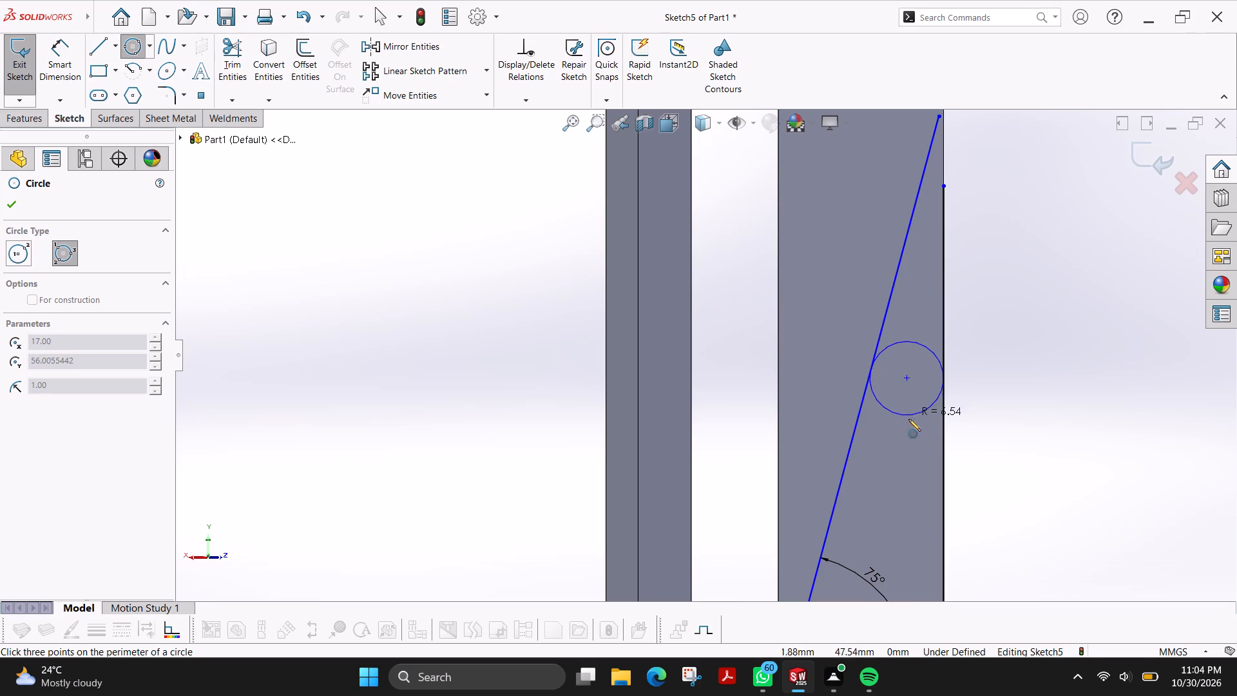
pyautogui.click(906, 460)
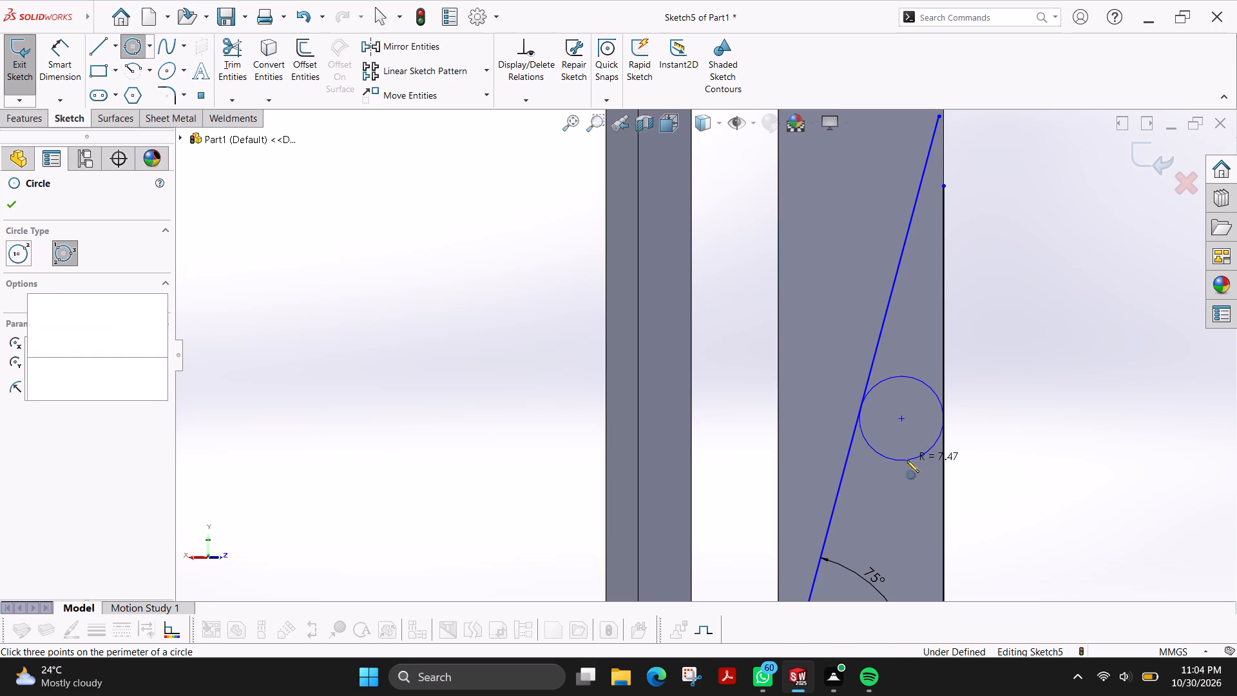
# Sketch a smaller concentric circle of about 2.4 mm radius at the centre of the tangent circle.
pyautogui.click(150, 55)
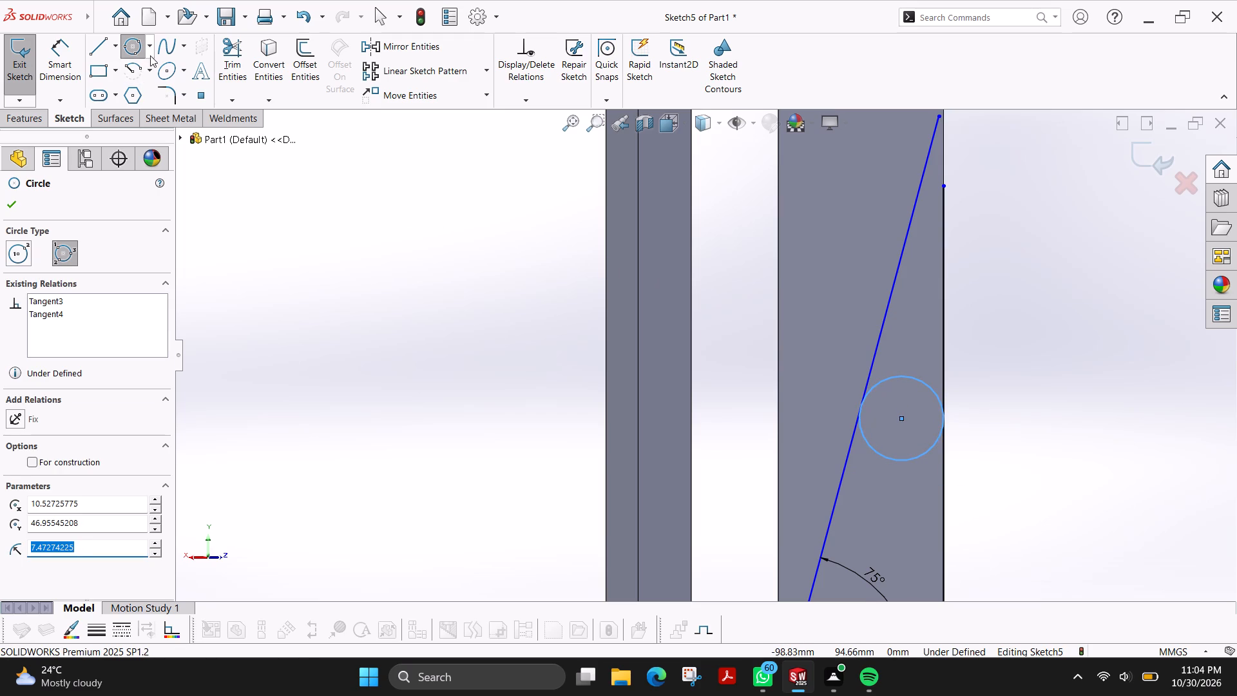
pyautogui.click(144, 63)
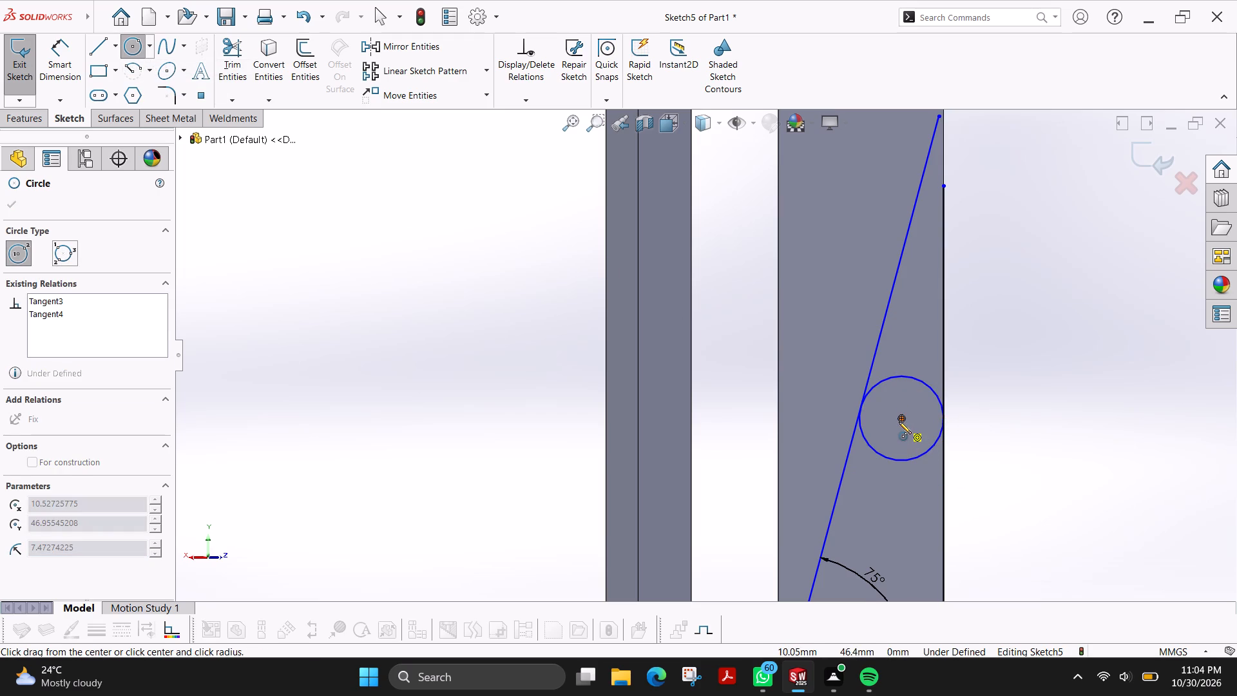
pyautogui.click(899, 421)
pyautogui.click(915, 418)
pyautogui.scroll(2, 960, 452)
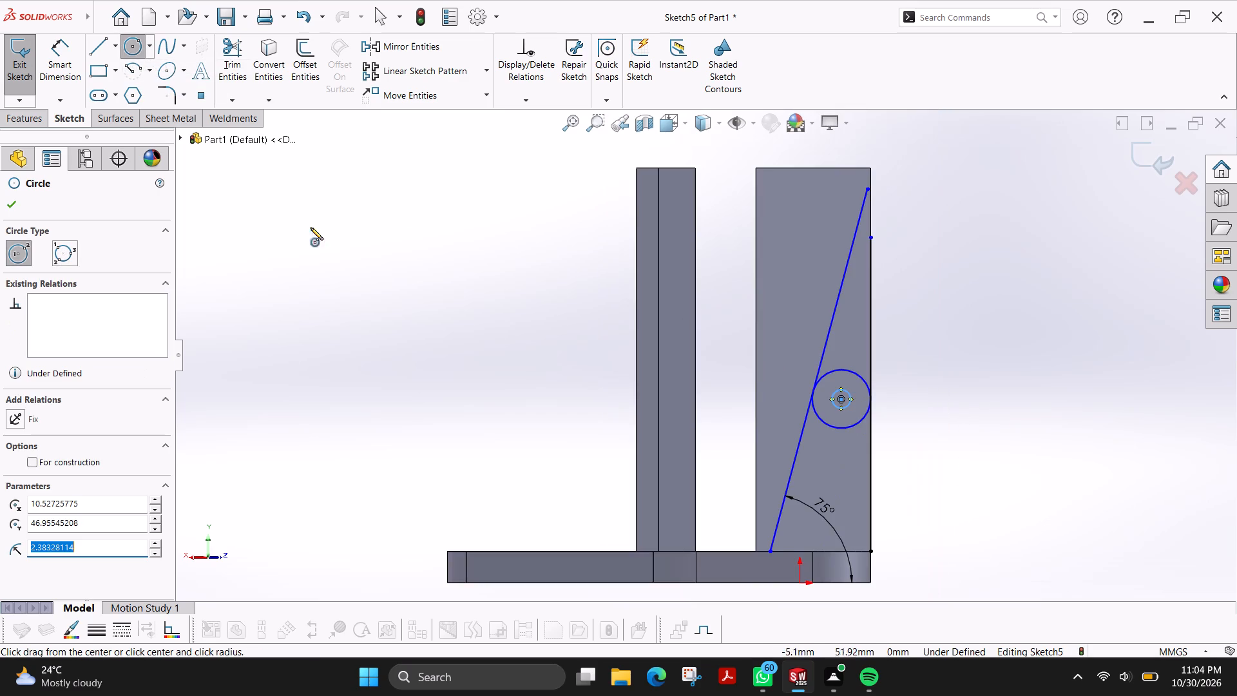
# Dimension the inner circle's diameter as 8 mm and the outer tangent circle's diameter as 16 mm.
pyautogui.click(64, 56)
pyautogui.click(851, 398)
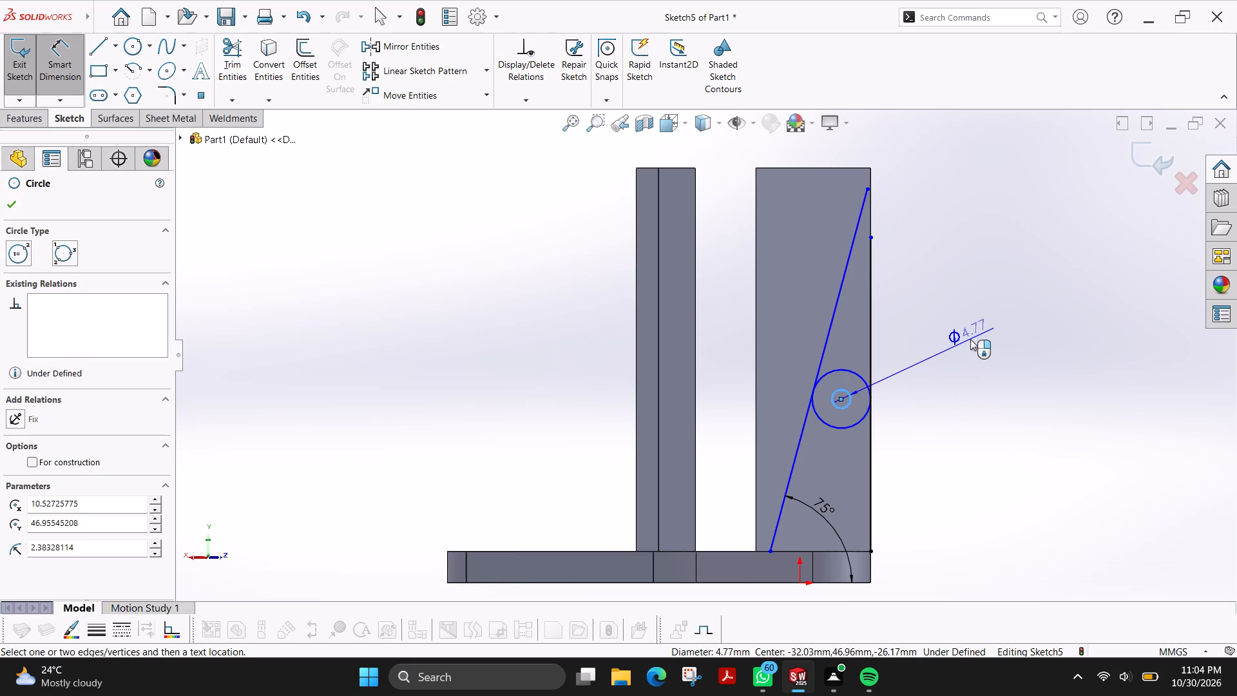
pyautogui.click(970, 339)
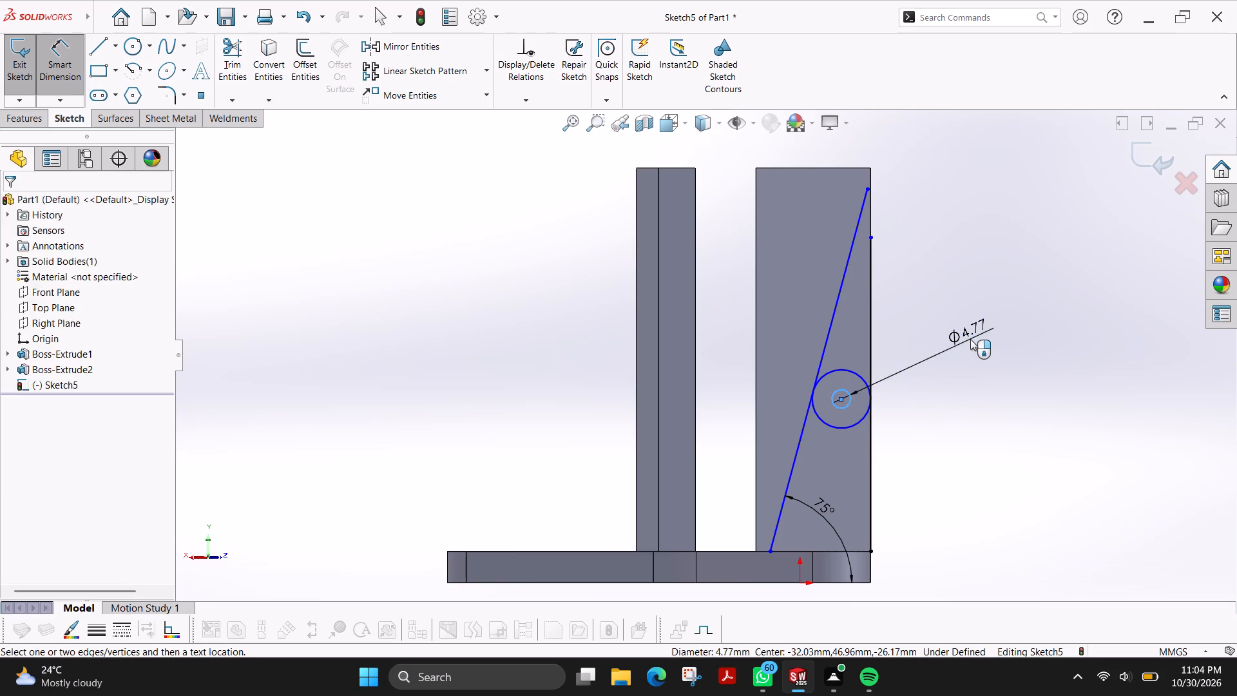
pyautogui.press('8')
pyautogui.press('Return')
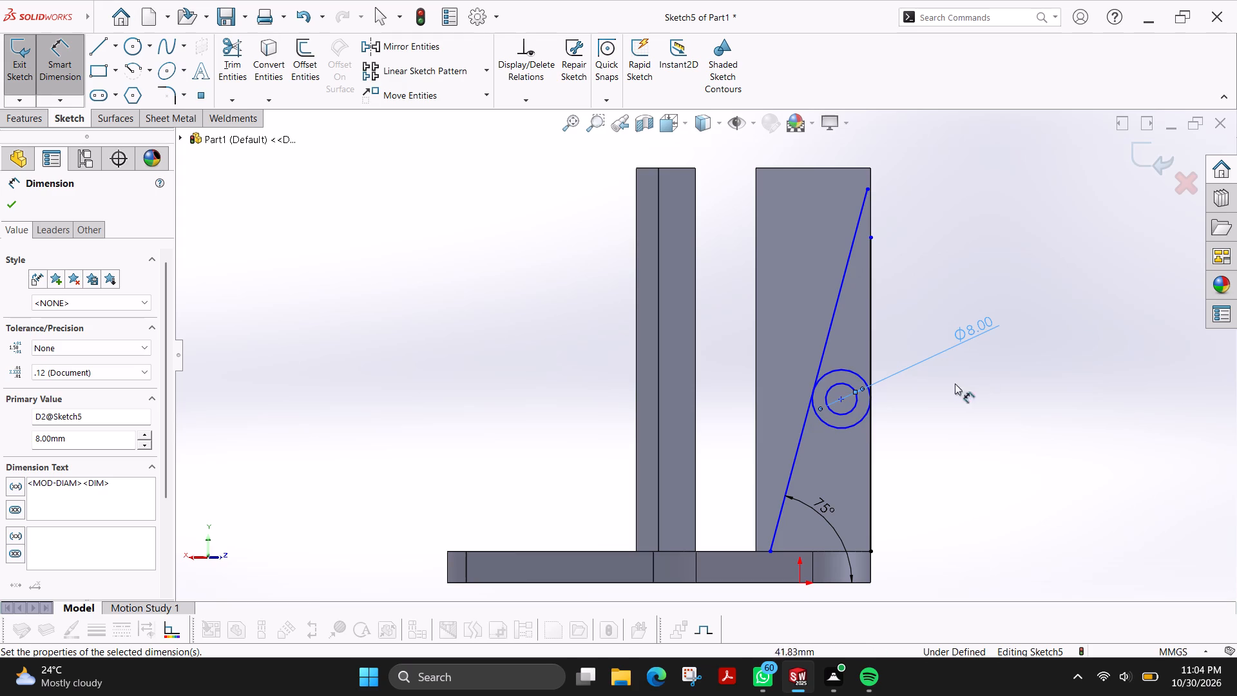
pyautogui.moveTo(860, 421); pyautogui.dragTo(867, 417)
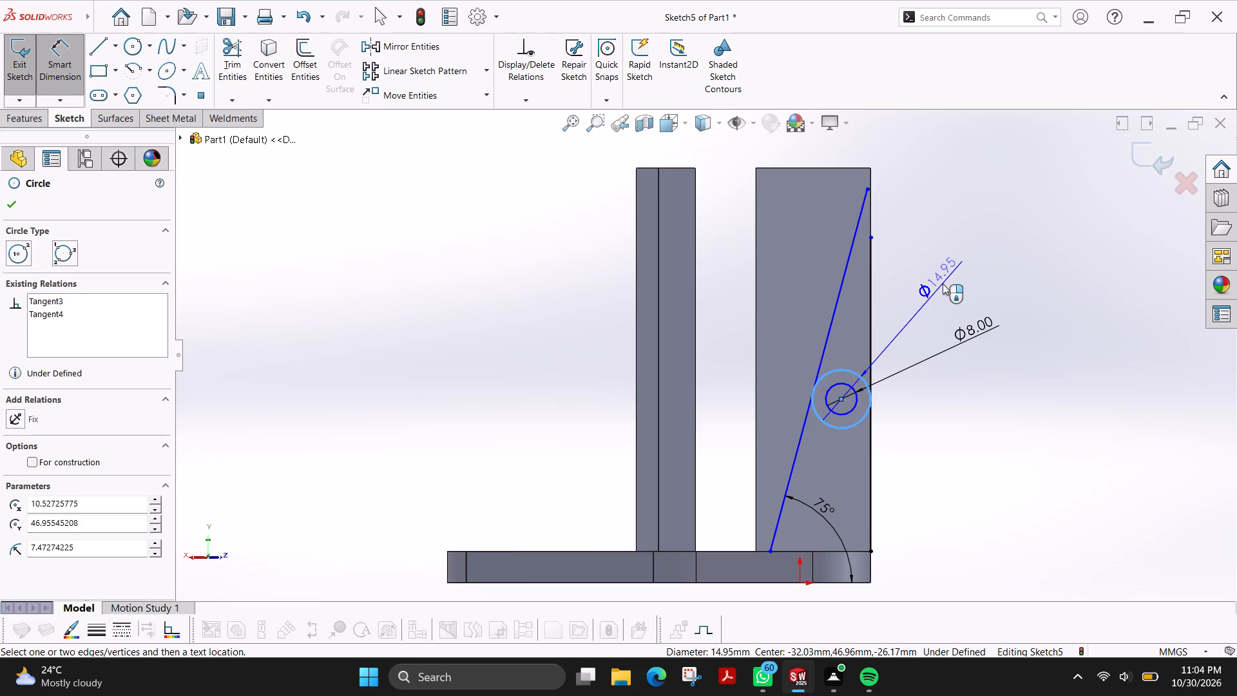
pyautogui.click(943, 284)
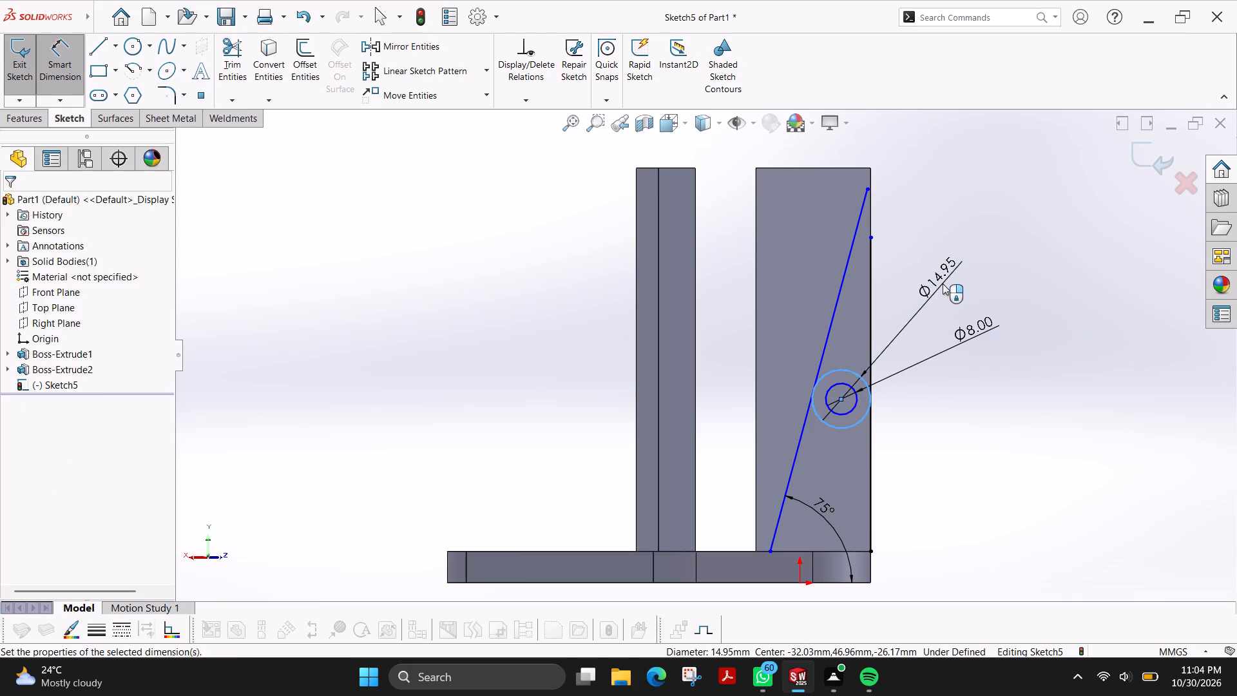
pyautogui.write('16')
pyautogui.press('Return')
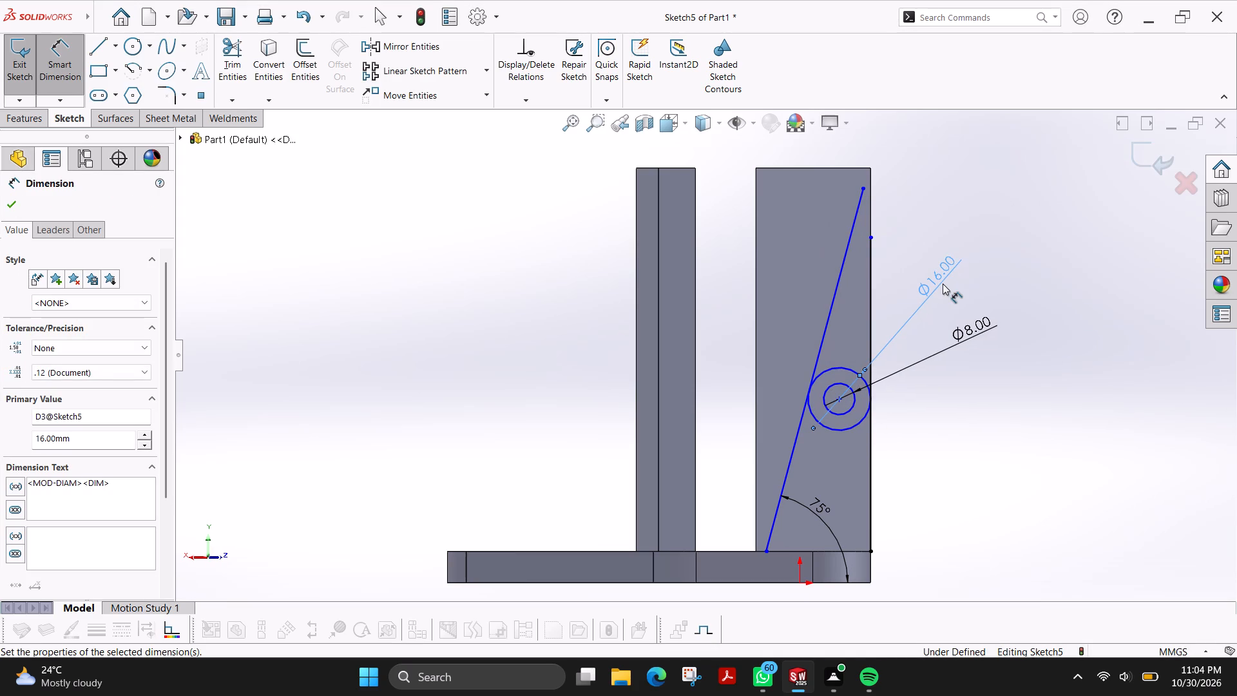
# Dimension the height of the circles' centre above the plate's bottom edge as 46 mm.
pyautogui.click(838, 398)
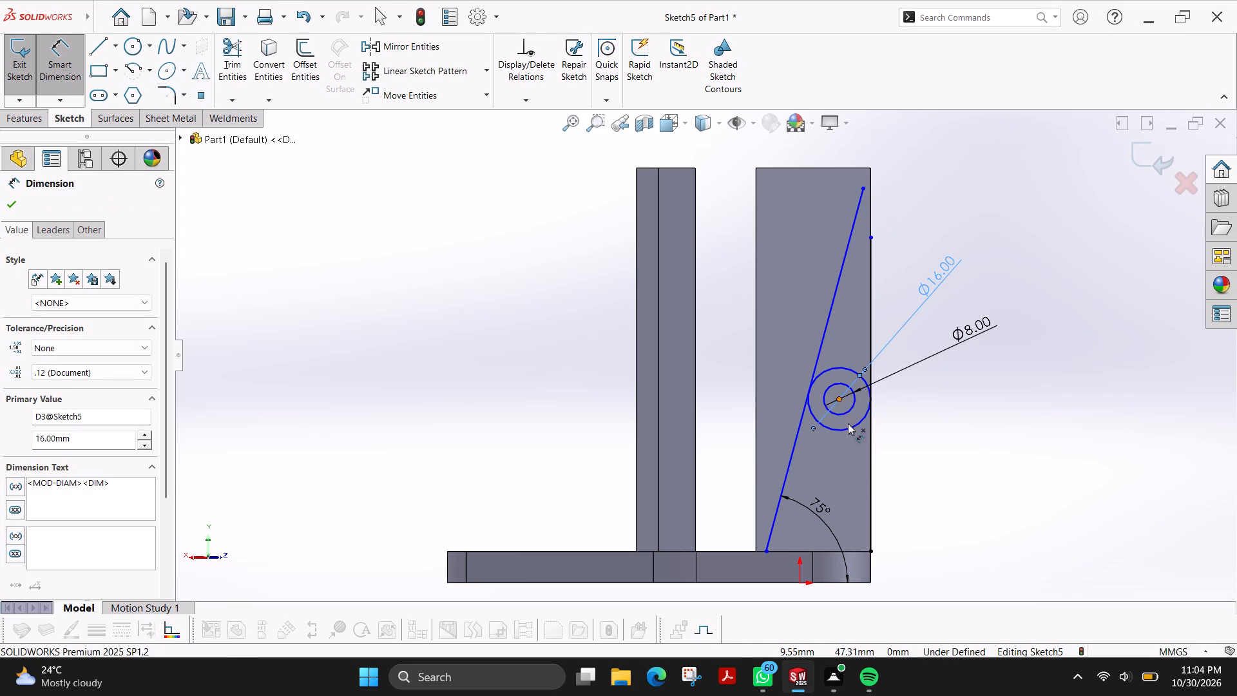
pyautogui.click(862, 584)
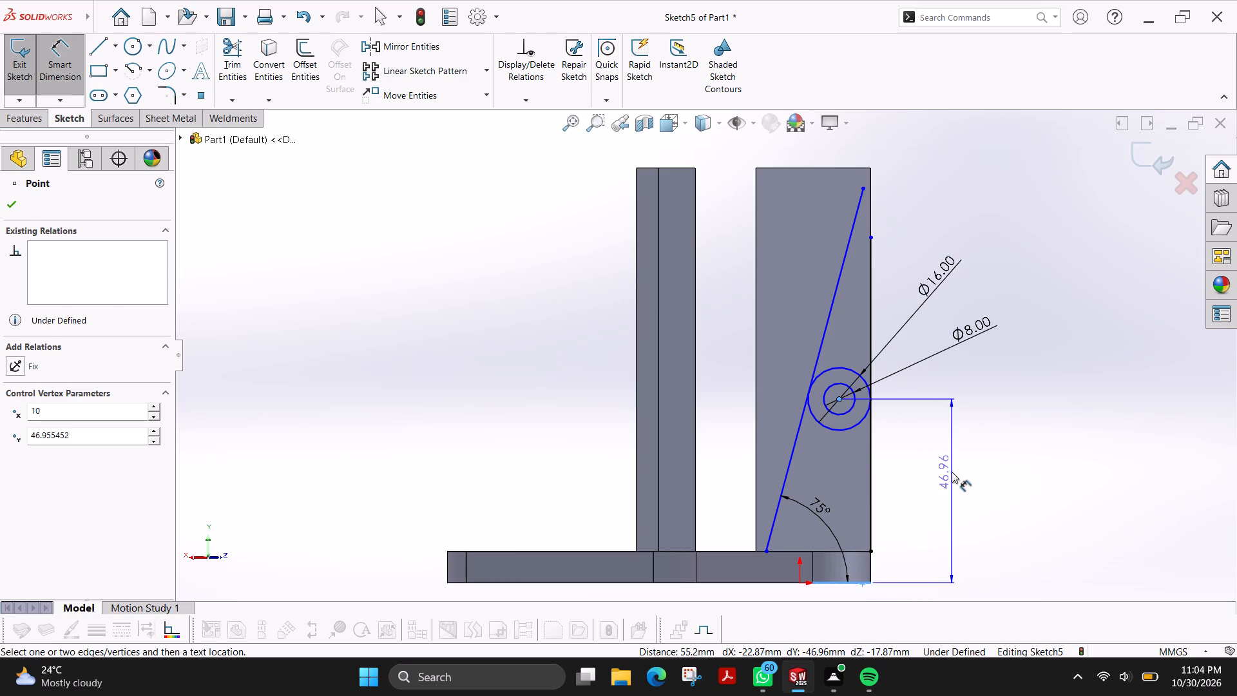
pyautogui.click(952, 472)
pyautogui.write('46')
pyautogui.press('Return')
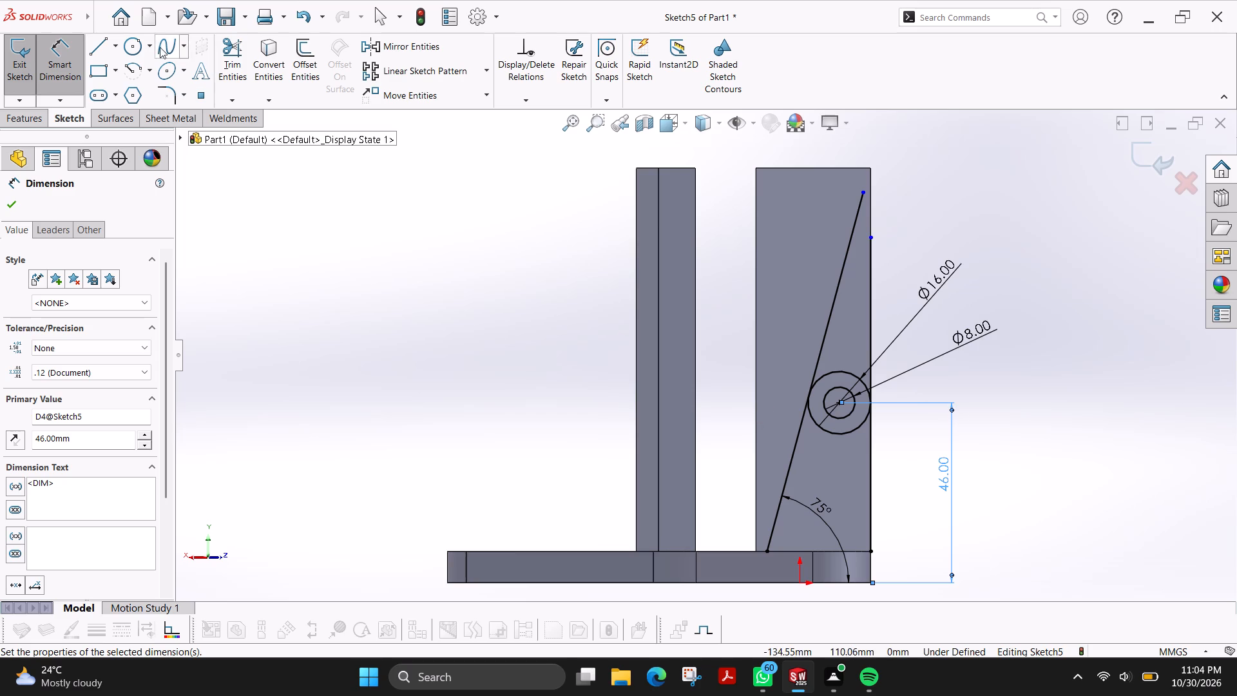
# Trim both lines above the 16 mm circle and the circle's lower arc, leaving a rounded top between the lines.
pyautogui.click(227, 57)
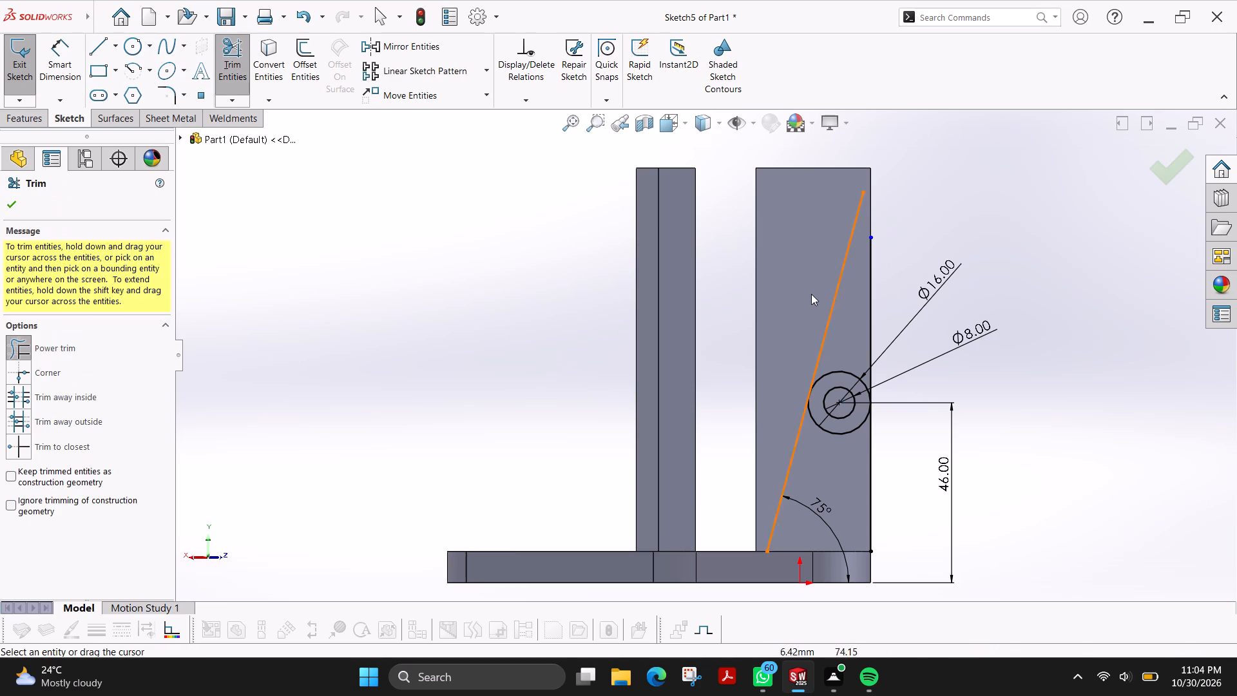
pyautogui.moveTo(800, 296); pyautogui.dragTo(897, 338)
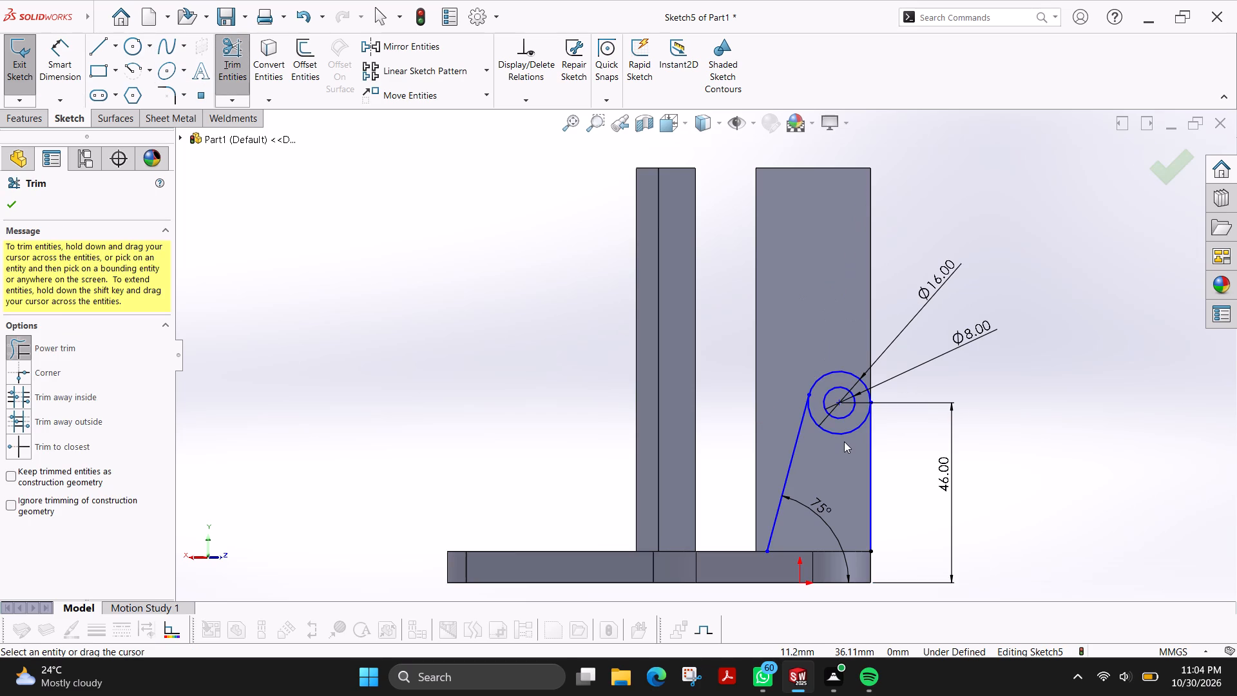
pyautogui.moveTo(836, 456); pyautogui.dragTo(845, 432)
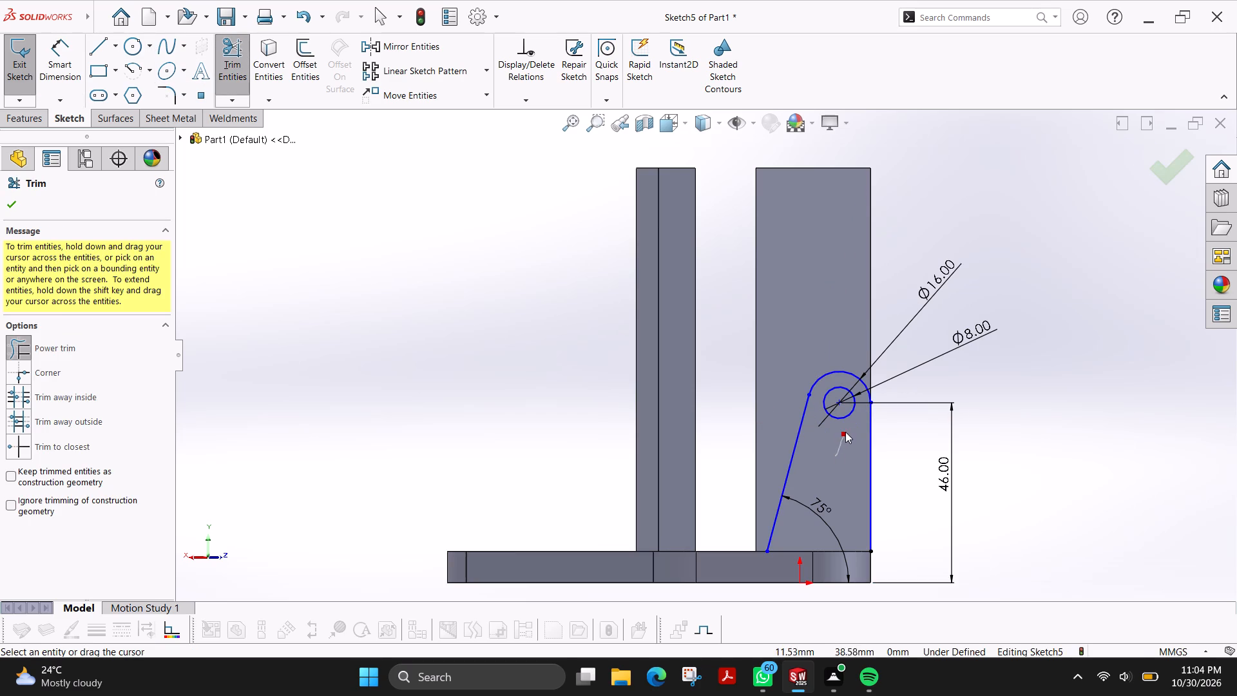
pyautogui.moveTo(845, 432); pyautogui.dragTo(845, 431)
# Sketch a line chain from the slanted line's base around and above the rib, about 66 mm wide at the top, ending at the arc's outer end.
pyautogui.click(98, 51)
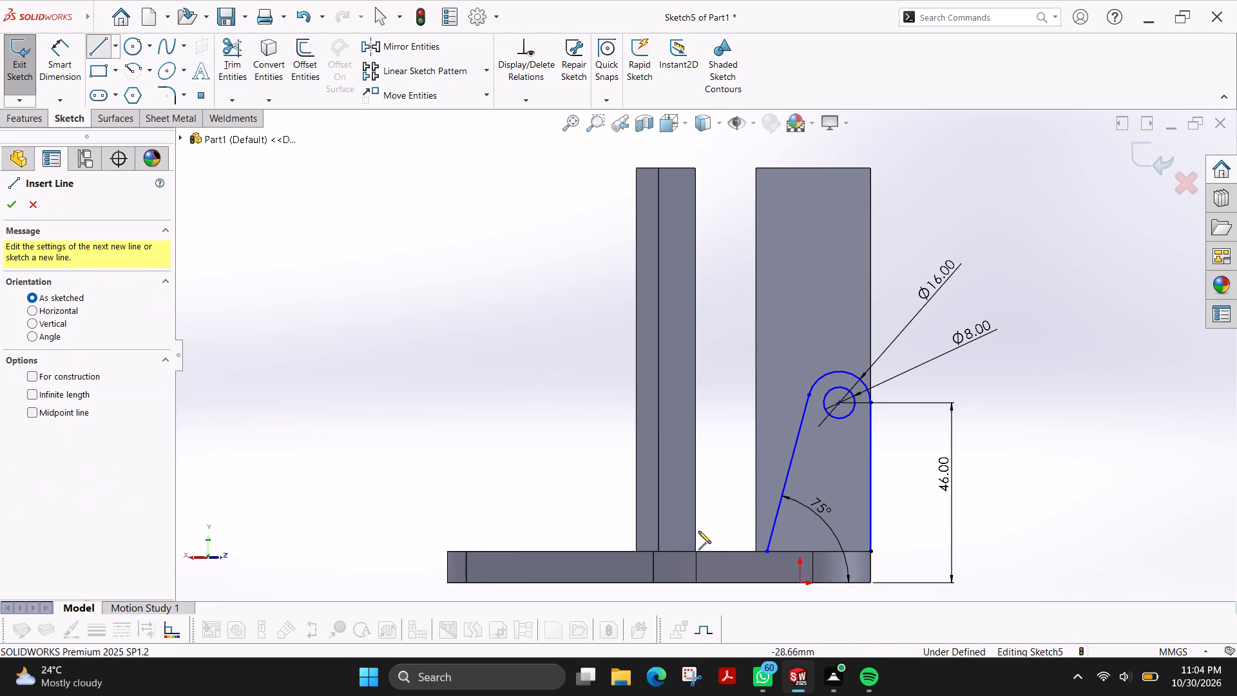
pyautogui.click(768, 552)
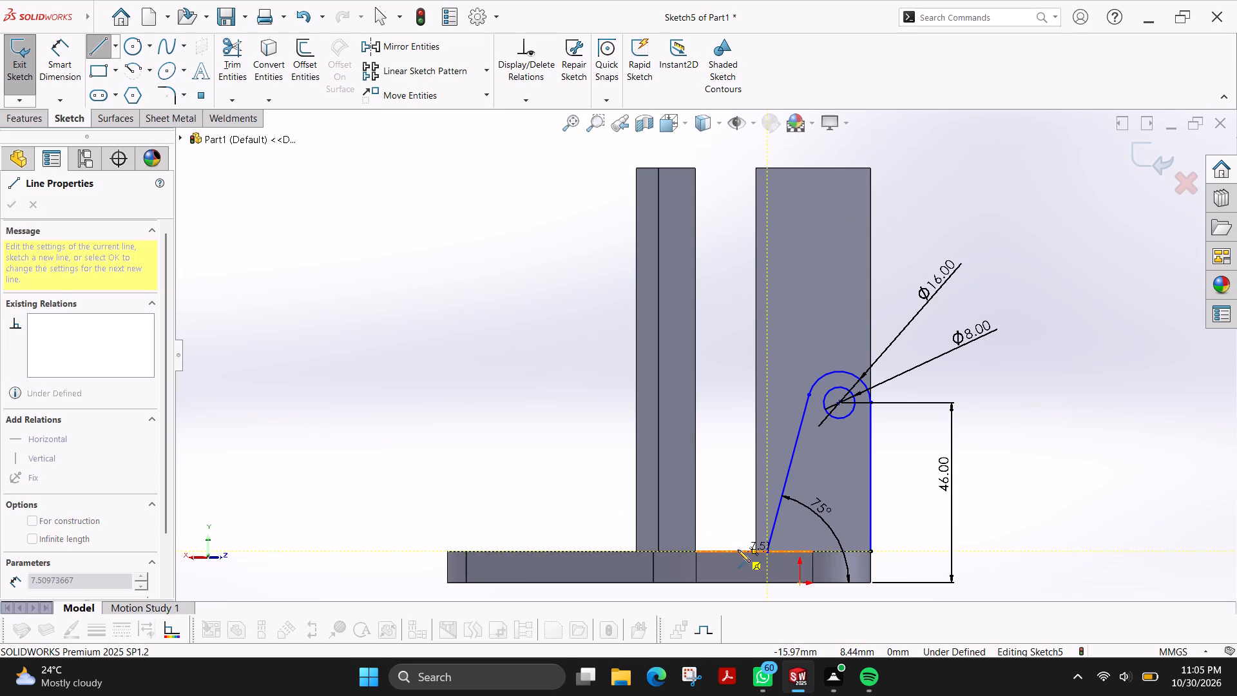
pyautogui.click(737, 550)
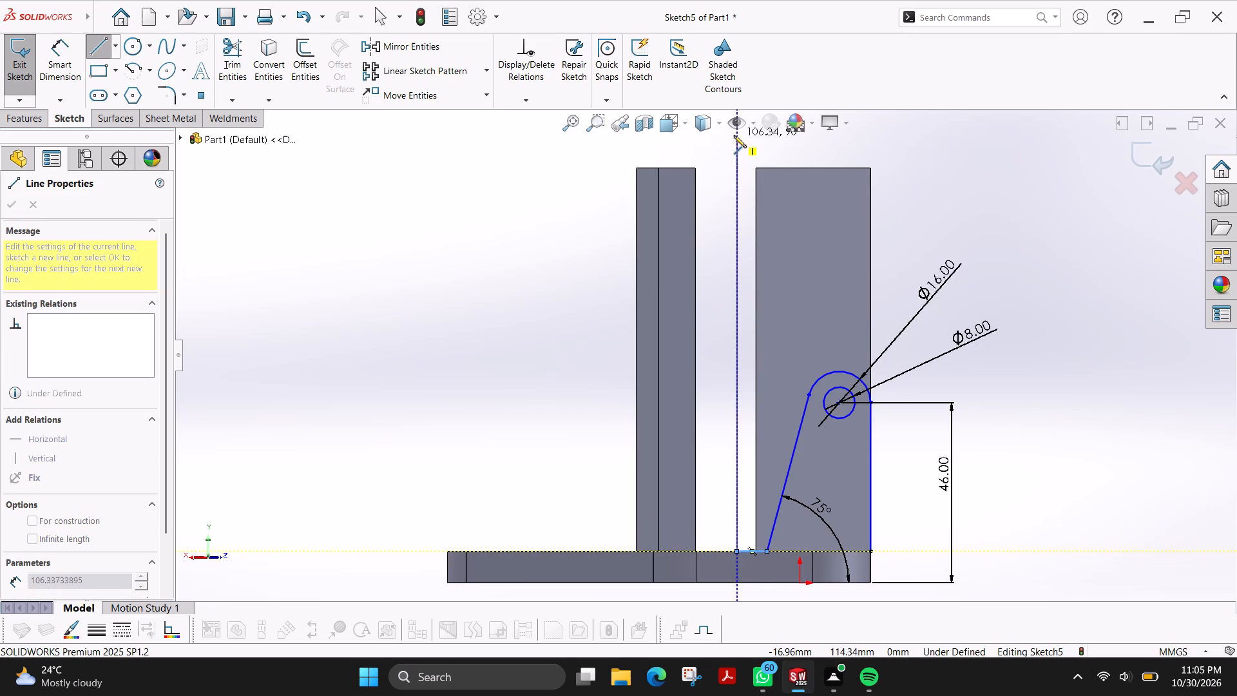
pyautogui.click(729, 150)
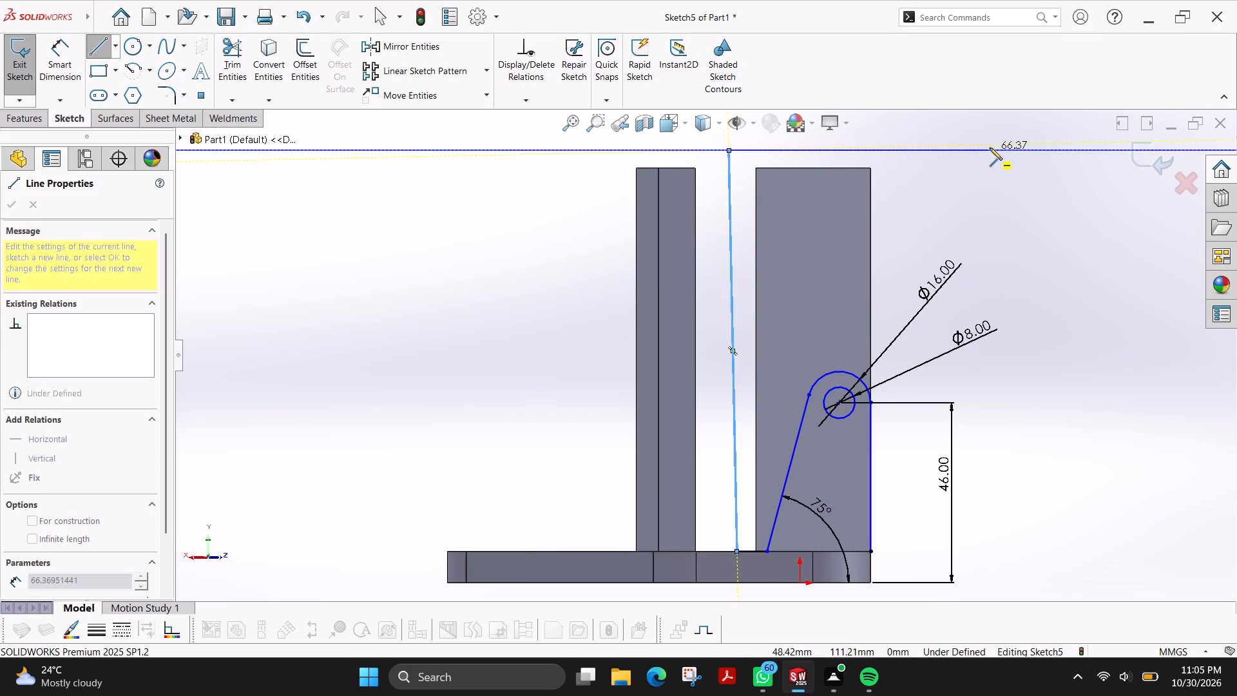
pyautogui.click(990, 148)
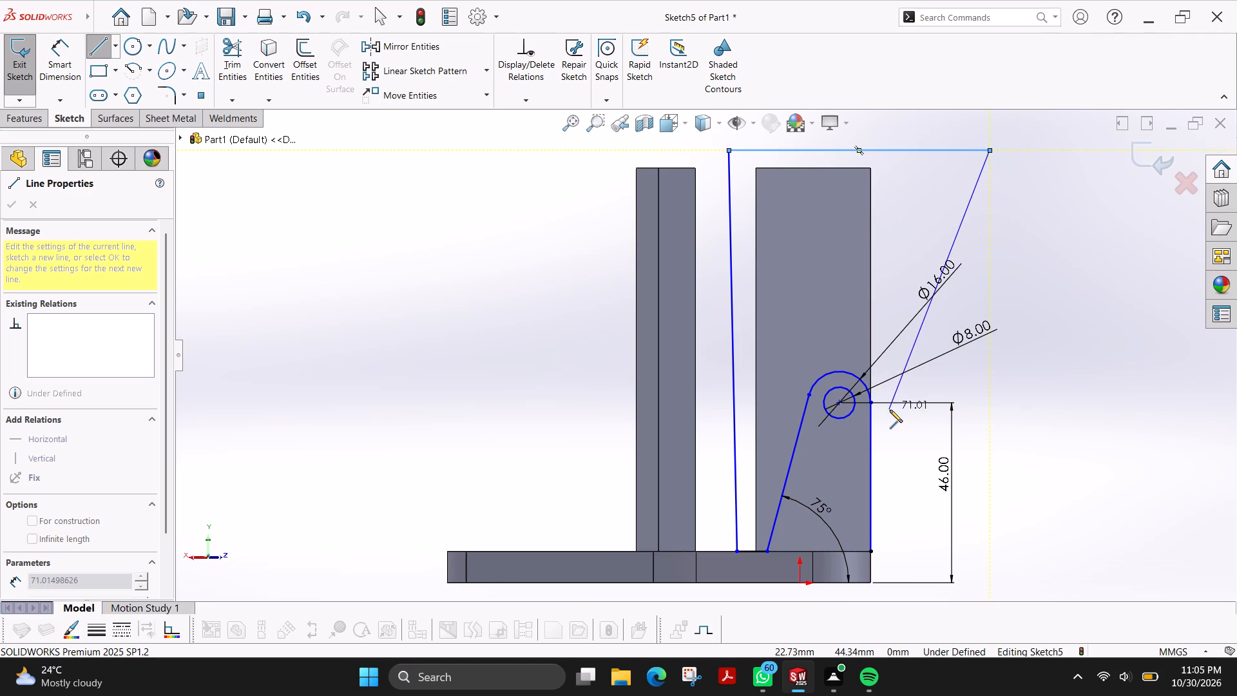
pyautogui.click(894, 413)
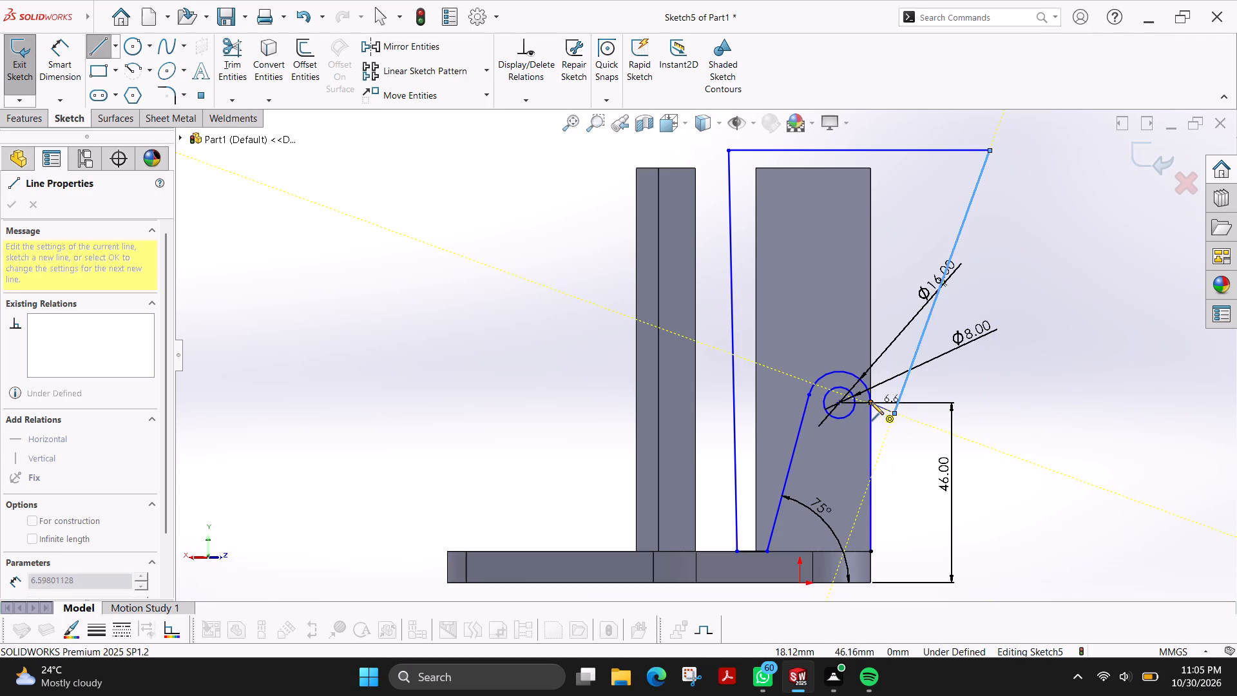
pyautogui.click(871, 402)
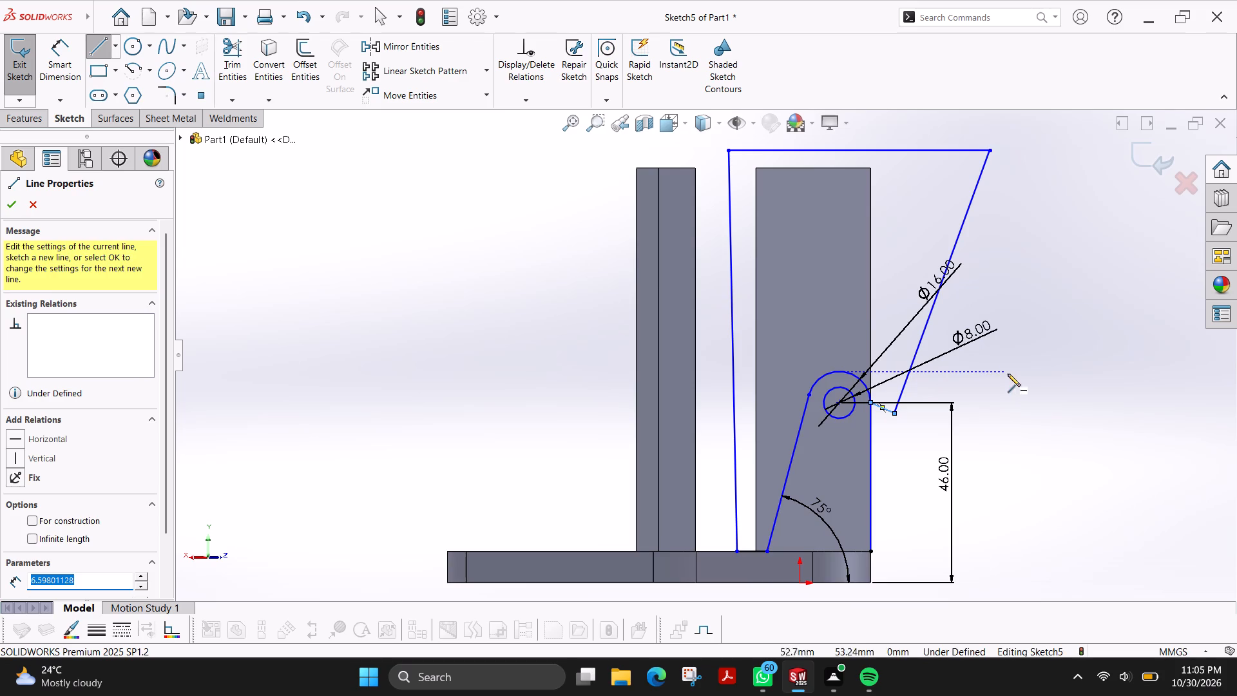
pyautogui.press('Escape')
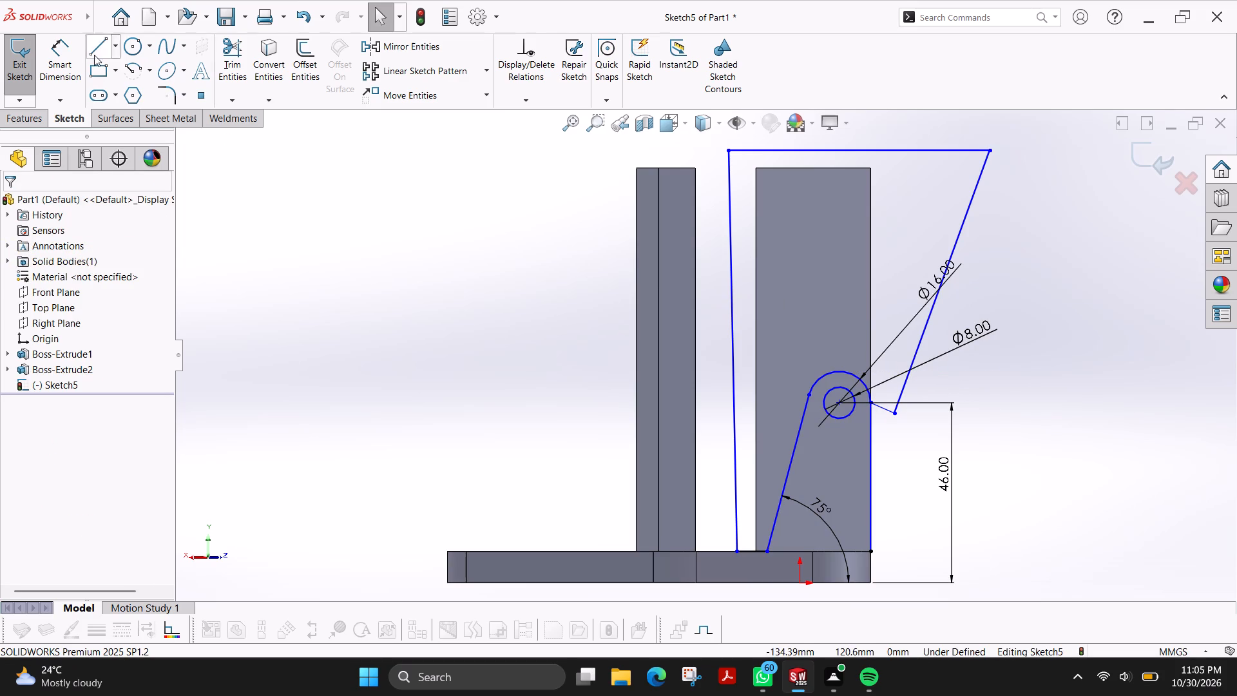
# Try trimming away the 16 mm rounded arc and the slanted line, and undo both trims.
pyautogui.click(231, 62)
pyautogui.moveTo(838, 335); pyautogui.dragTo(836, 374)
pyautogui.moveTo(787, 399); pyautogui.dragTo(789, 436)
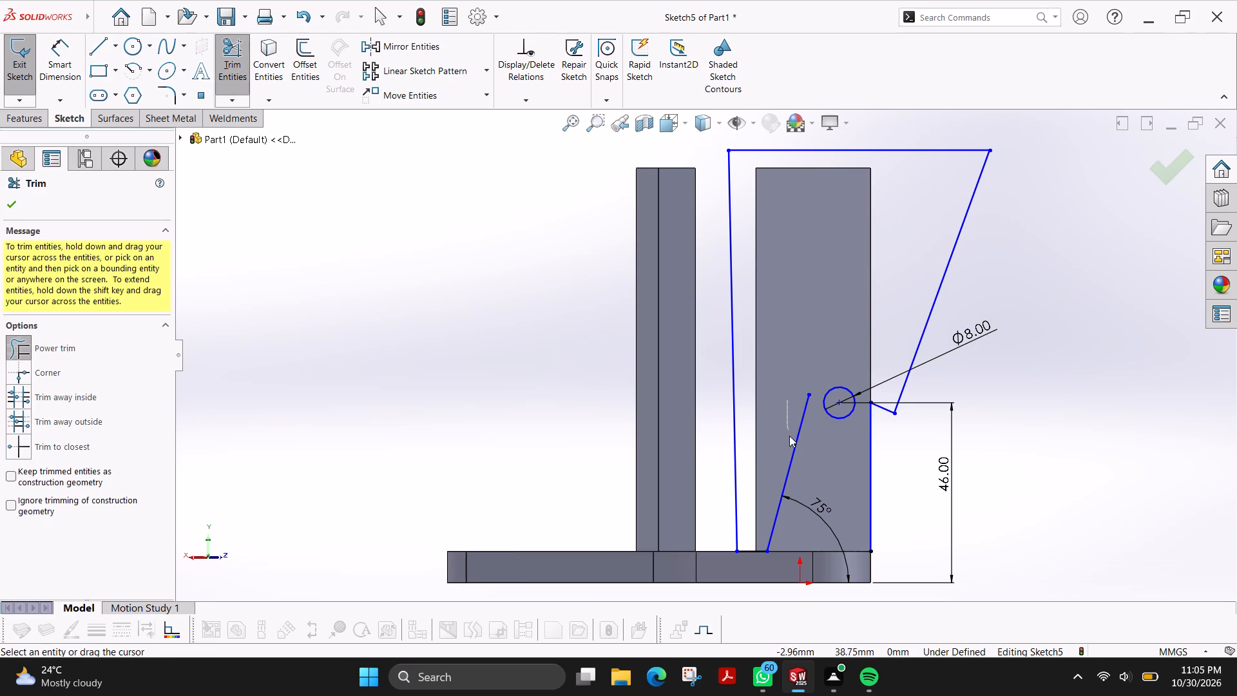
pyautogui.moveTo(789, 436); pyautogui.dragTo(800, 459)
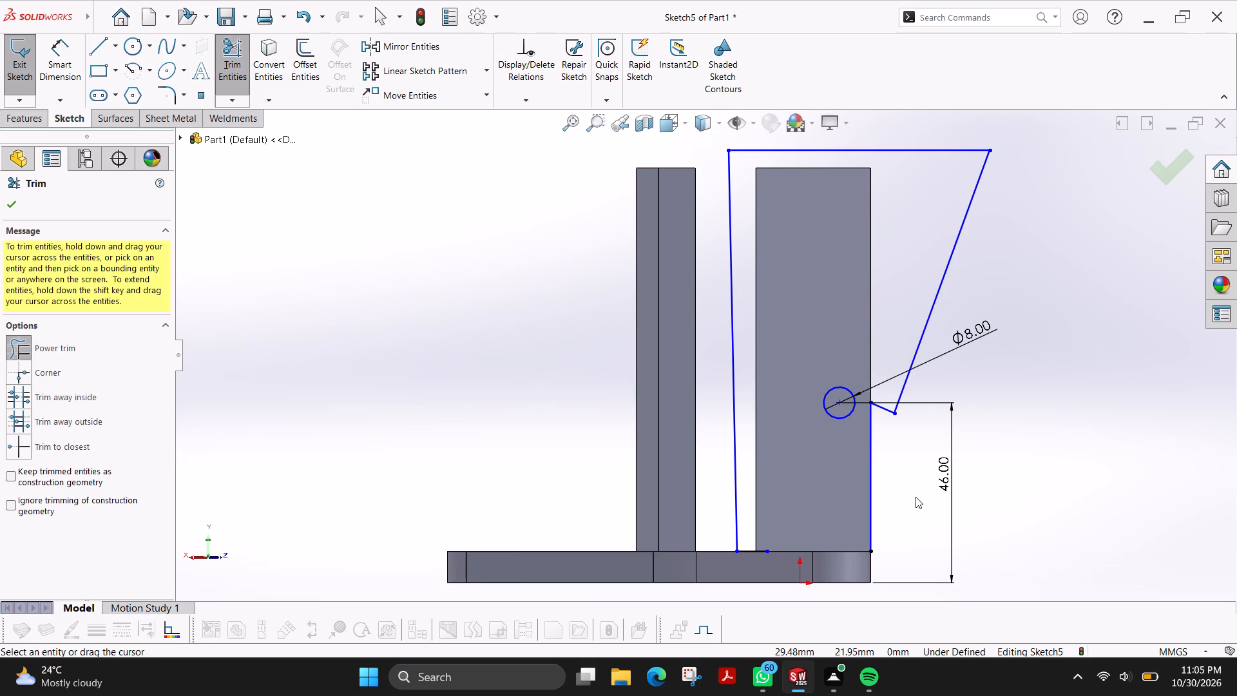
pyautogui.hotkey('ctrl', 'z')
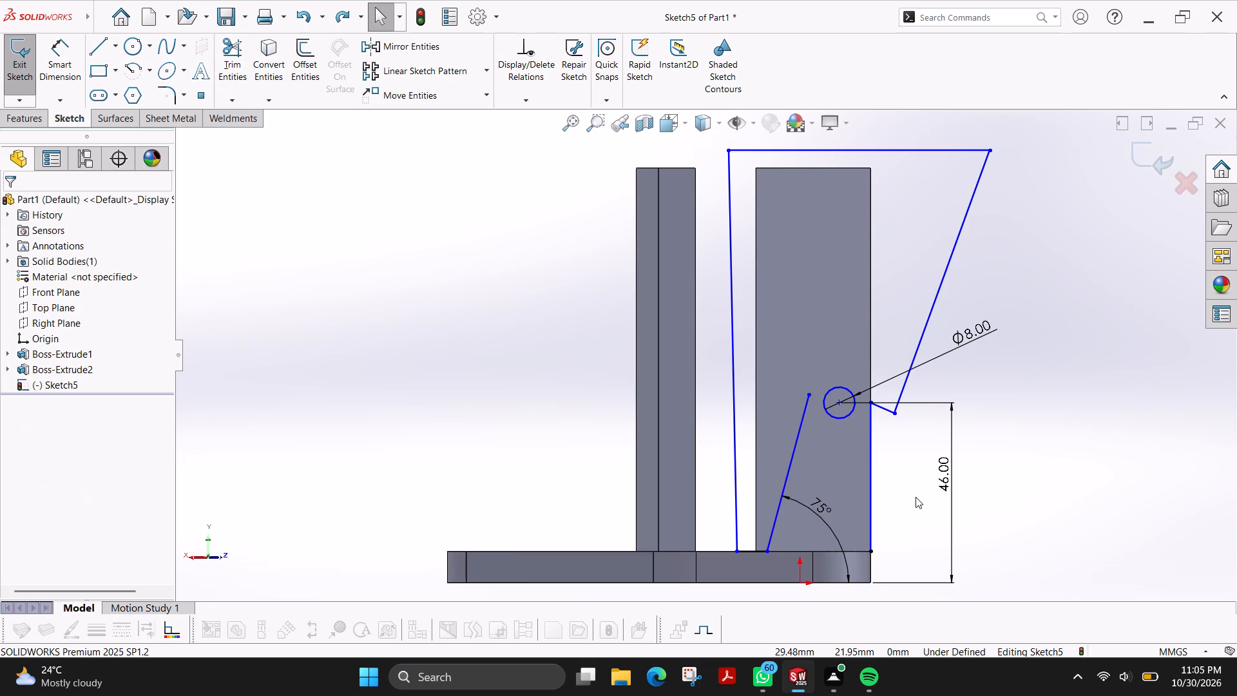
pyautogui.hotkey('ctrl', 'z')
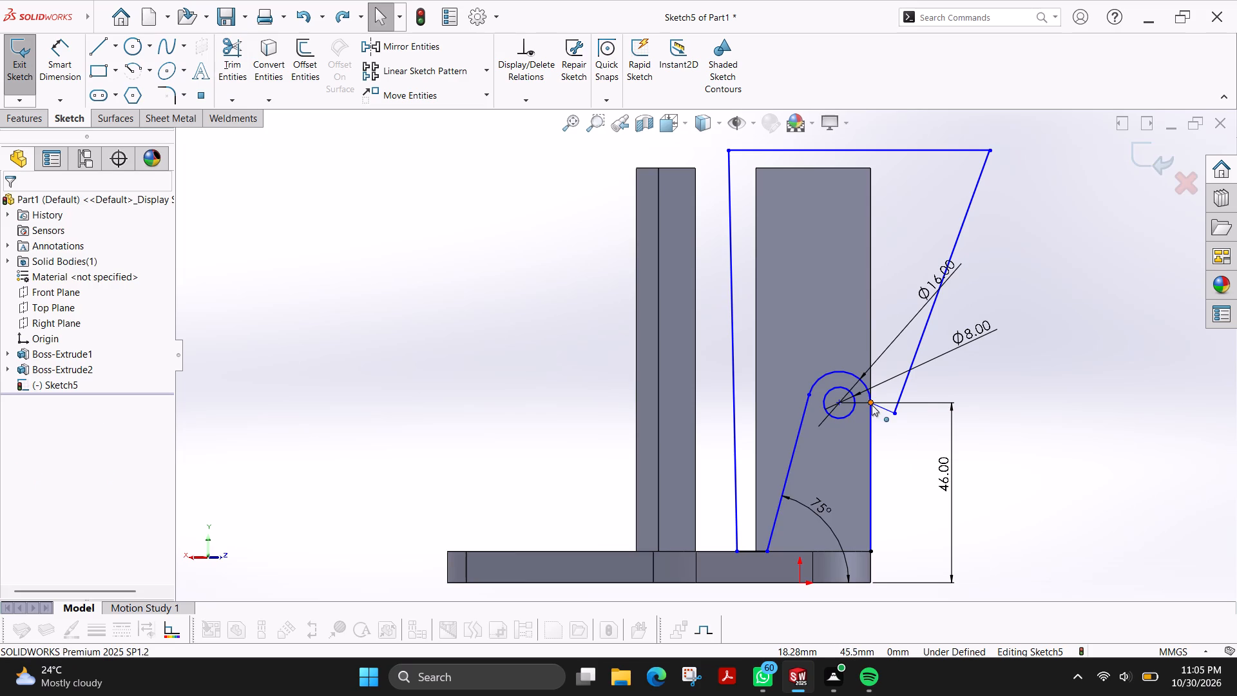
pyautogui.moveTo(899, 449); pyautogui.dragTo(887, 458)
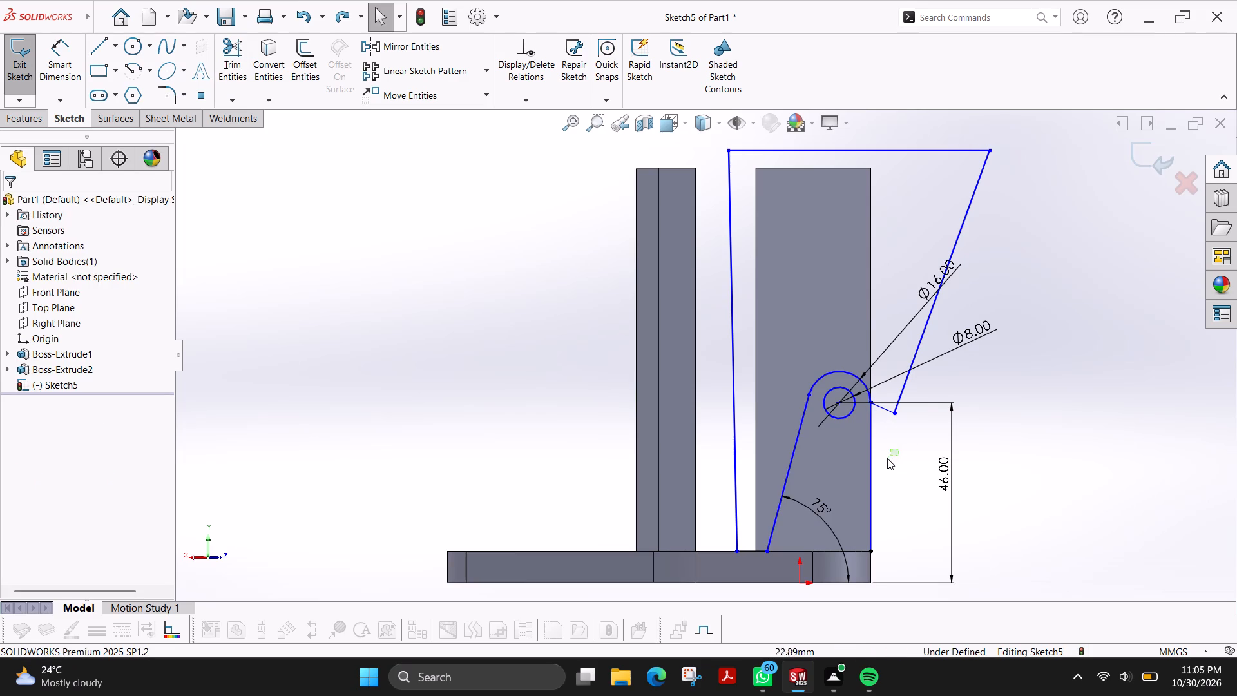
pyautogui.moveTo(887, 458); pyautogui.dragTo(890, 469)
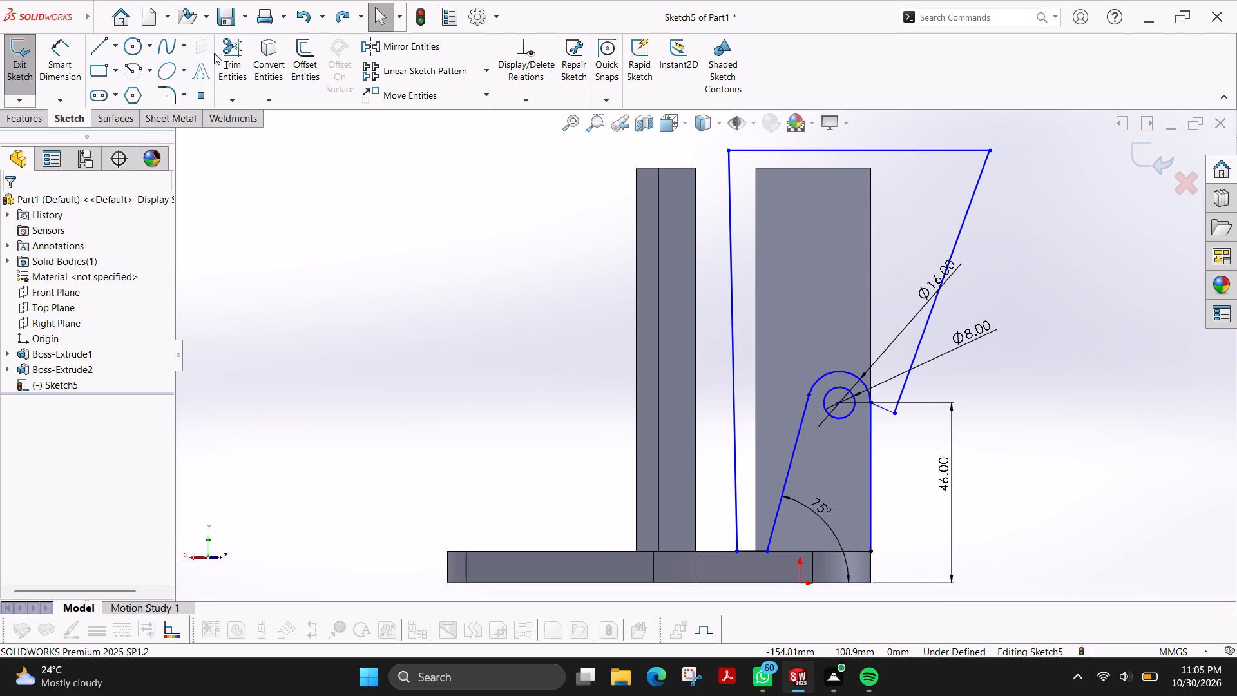
# Trim away the vertical line along the rib's outer edge below the rounded end.
pyautogui.click(234, 54)
pyautogui.moveTo(896, 476); pyautogui.dragTo(856, 498)
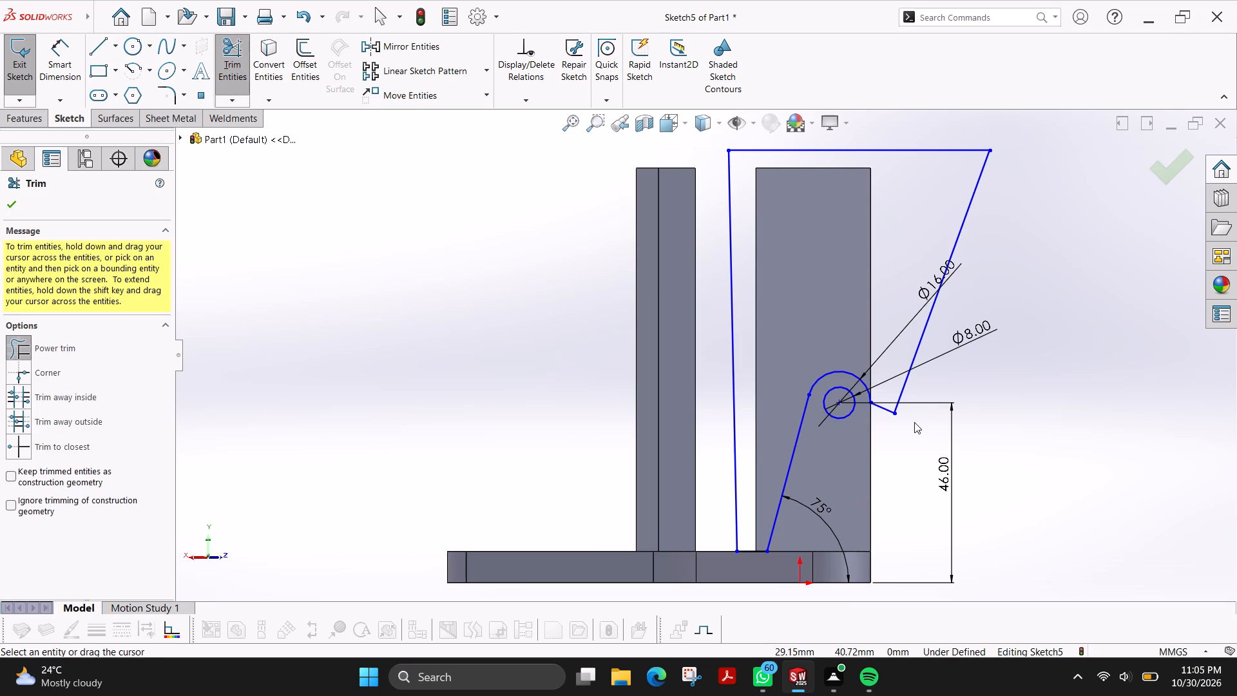
# Cut-extrude the profile around the rounded, holed rib shape blind to a depth of 98 mm.
pyautogui.scroll(2, 928, 248)
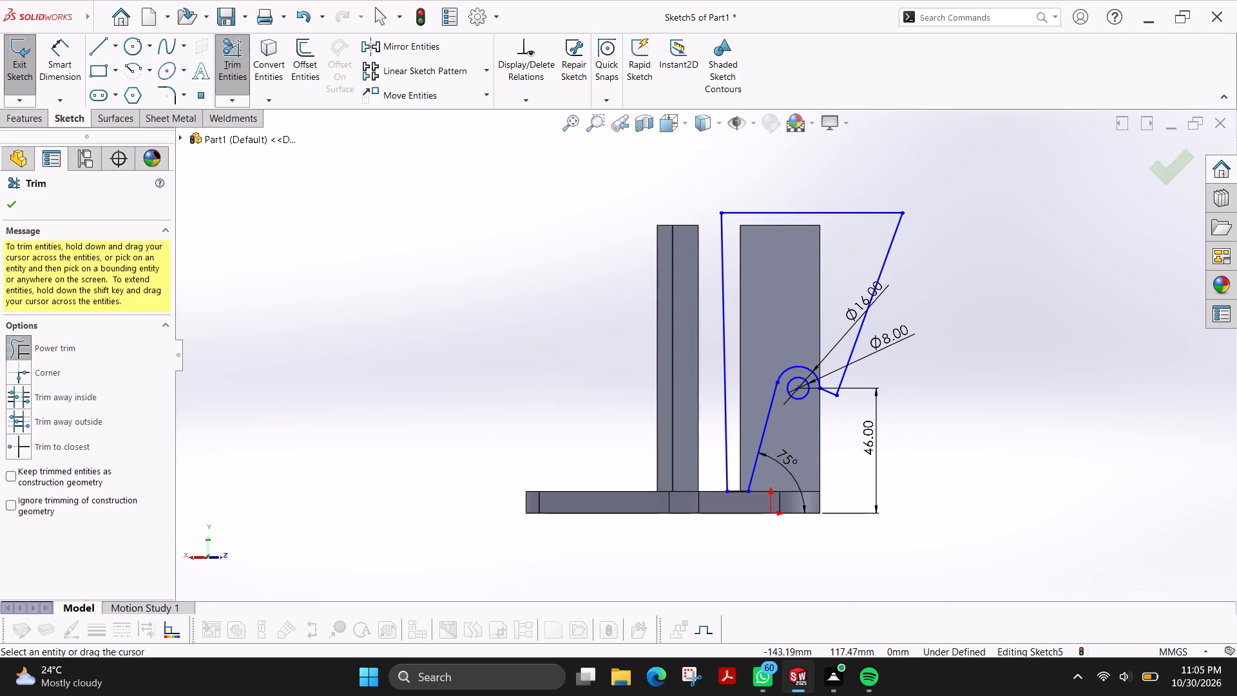
pyautogui.click(15, 124)
pyautogui.click(234, 59)
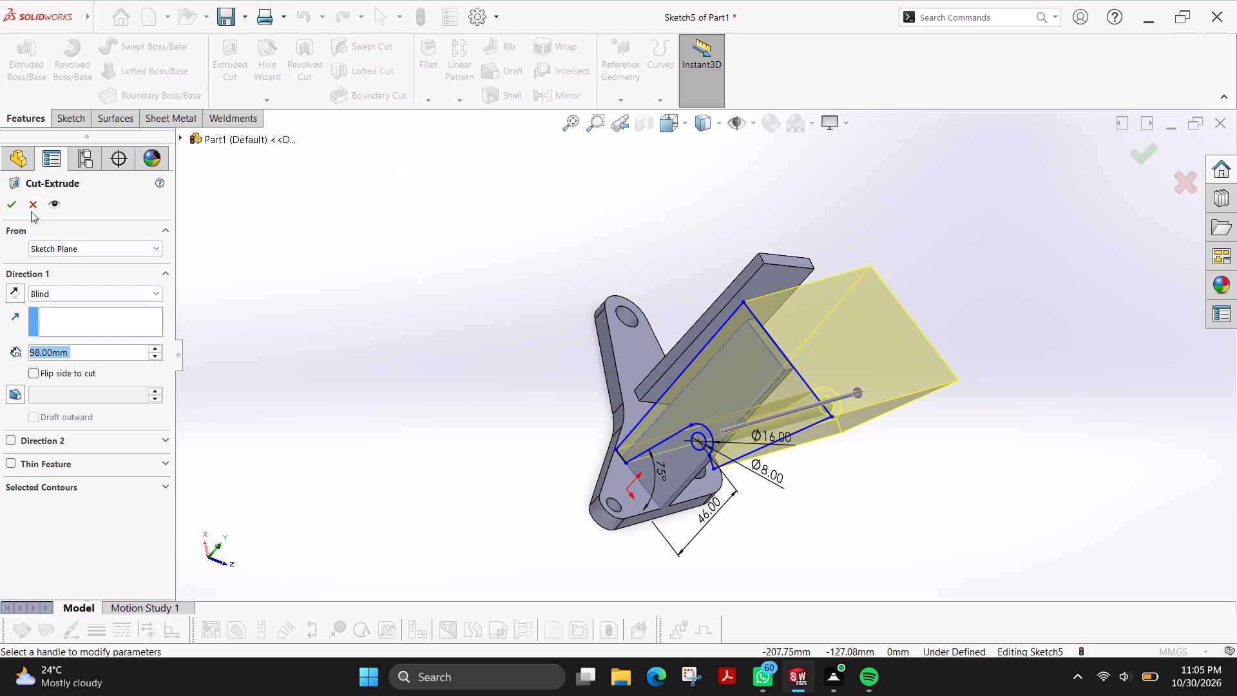
pyautogui.click(14, 202)
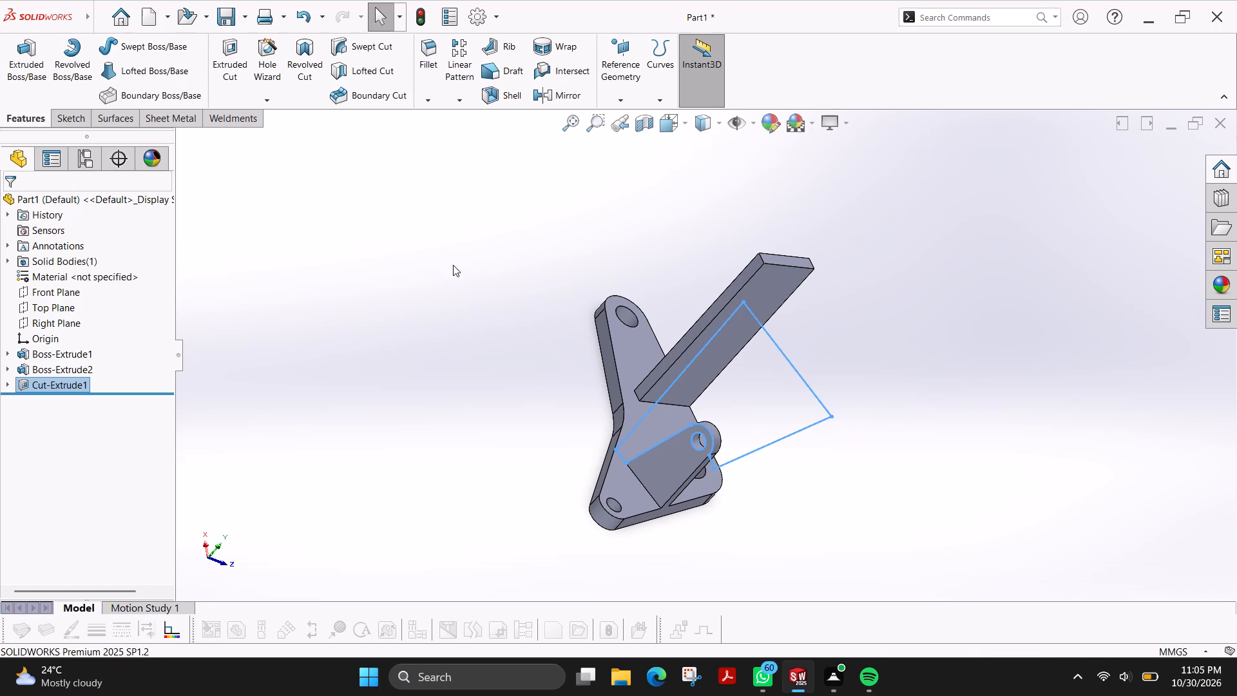
pyautogui.press('Escape')
pyautogui.press('`')
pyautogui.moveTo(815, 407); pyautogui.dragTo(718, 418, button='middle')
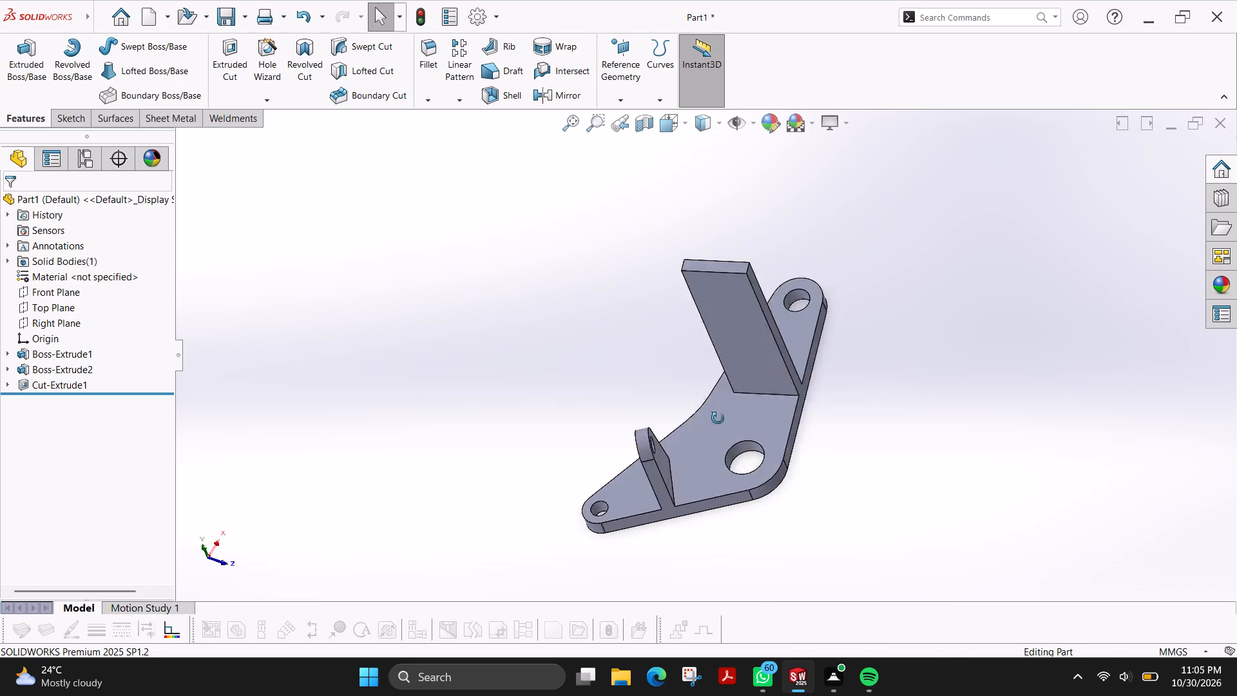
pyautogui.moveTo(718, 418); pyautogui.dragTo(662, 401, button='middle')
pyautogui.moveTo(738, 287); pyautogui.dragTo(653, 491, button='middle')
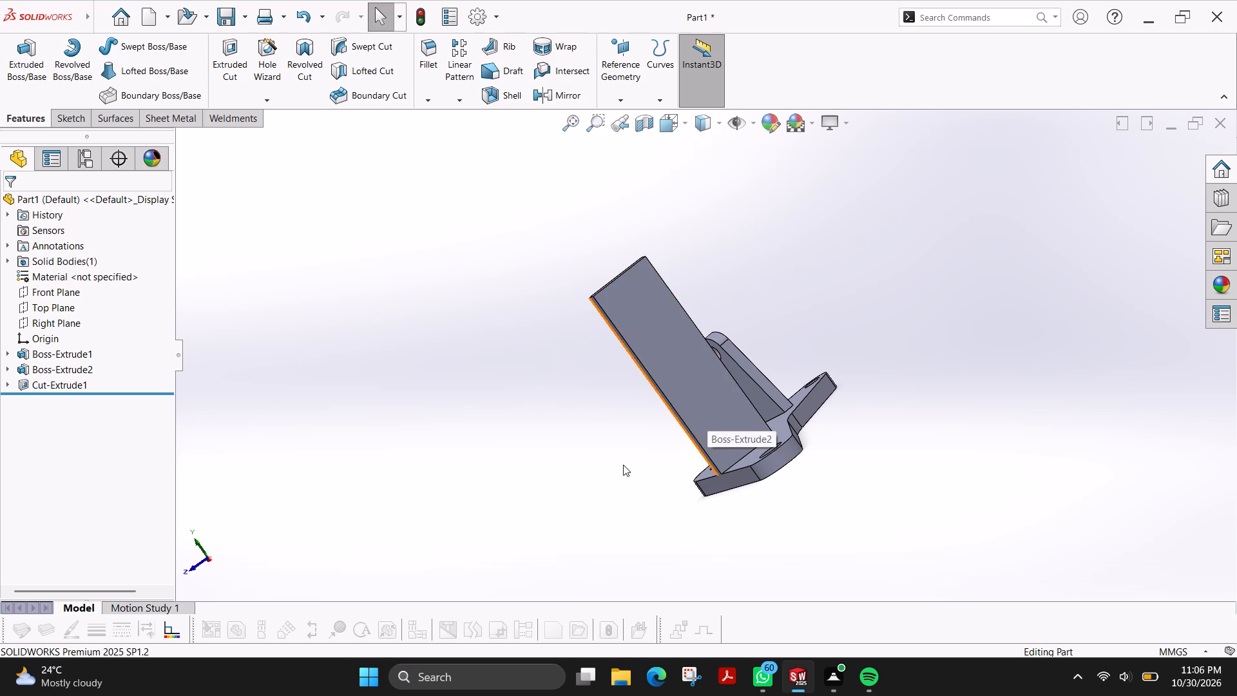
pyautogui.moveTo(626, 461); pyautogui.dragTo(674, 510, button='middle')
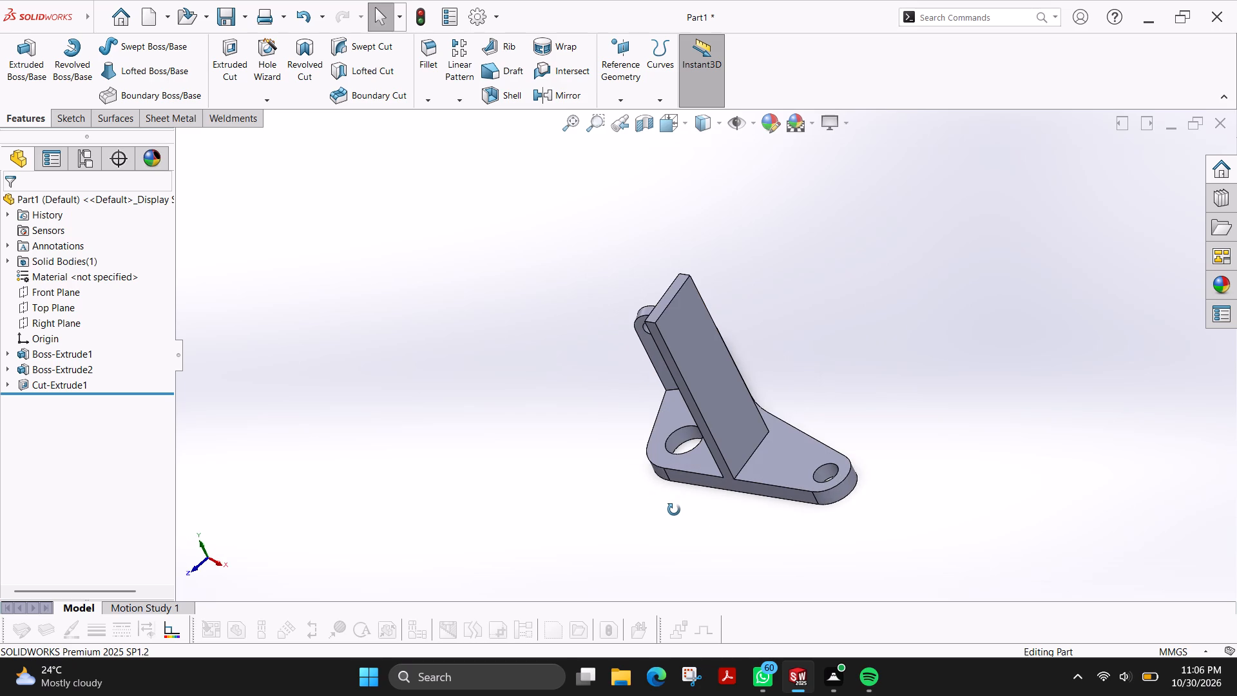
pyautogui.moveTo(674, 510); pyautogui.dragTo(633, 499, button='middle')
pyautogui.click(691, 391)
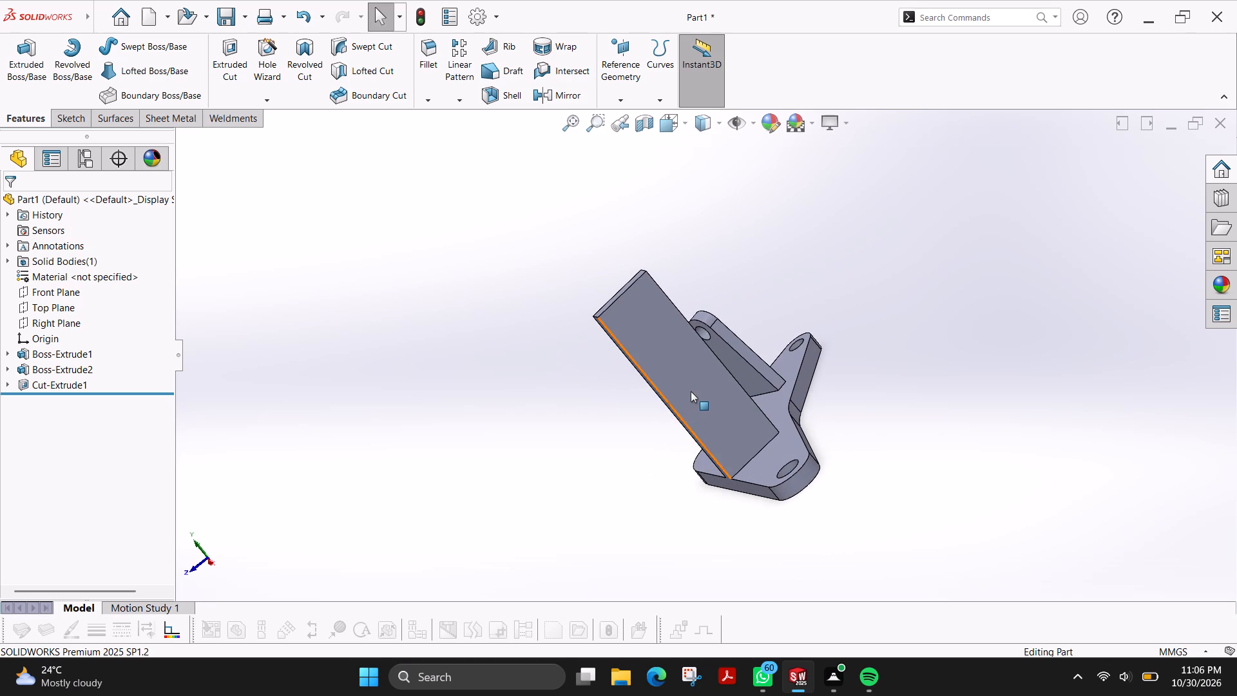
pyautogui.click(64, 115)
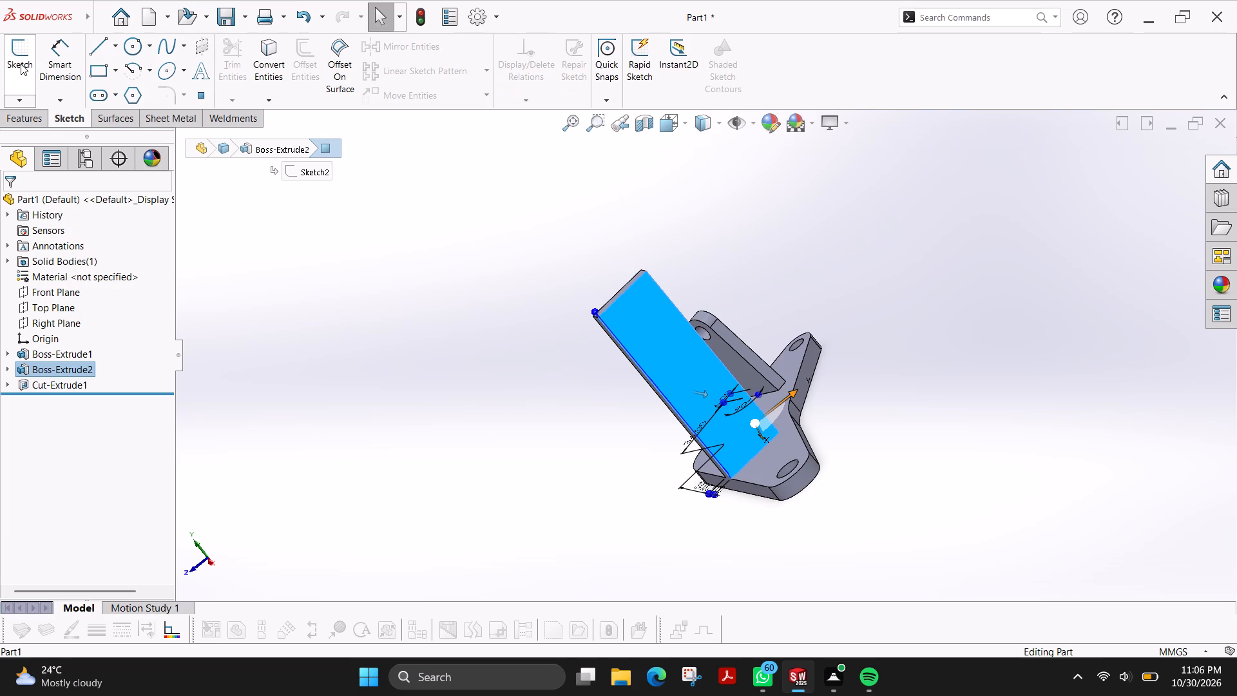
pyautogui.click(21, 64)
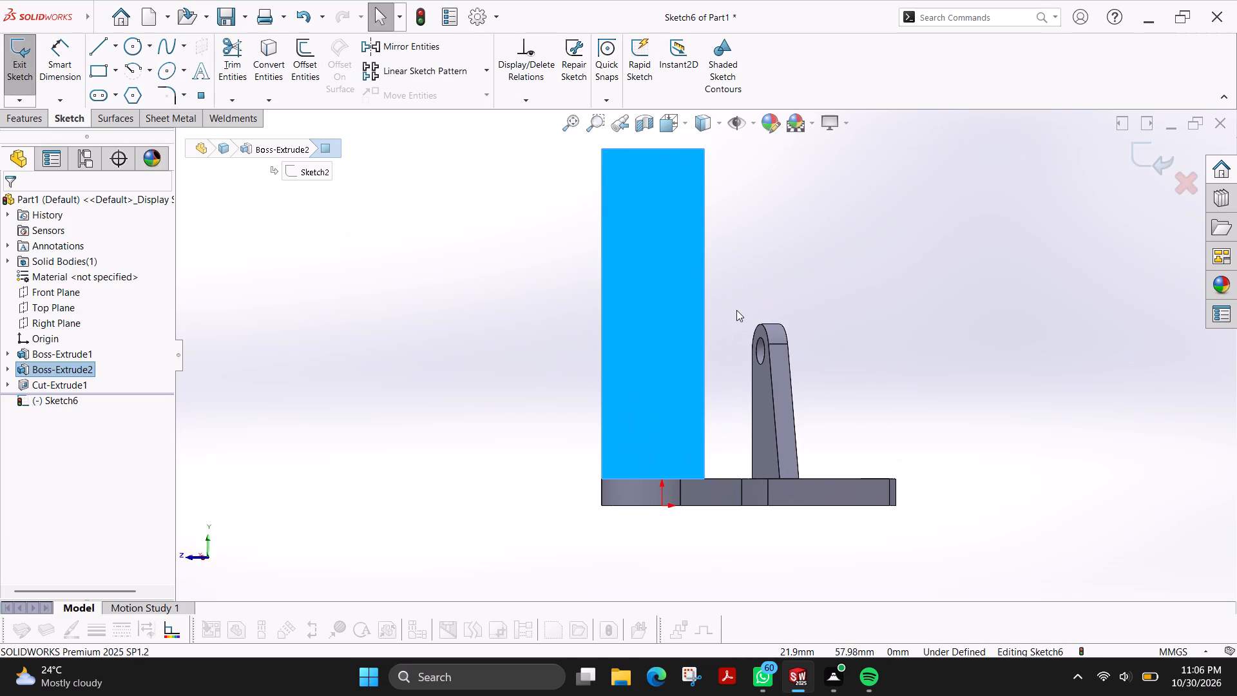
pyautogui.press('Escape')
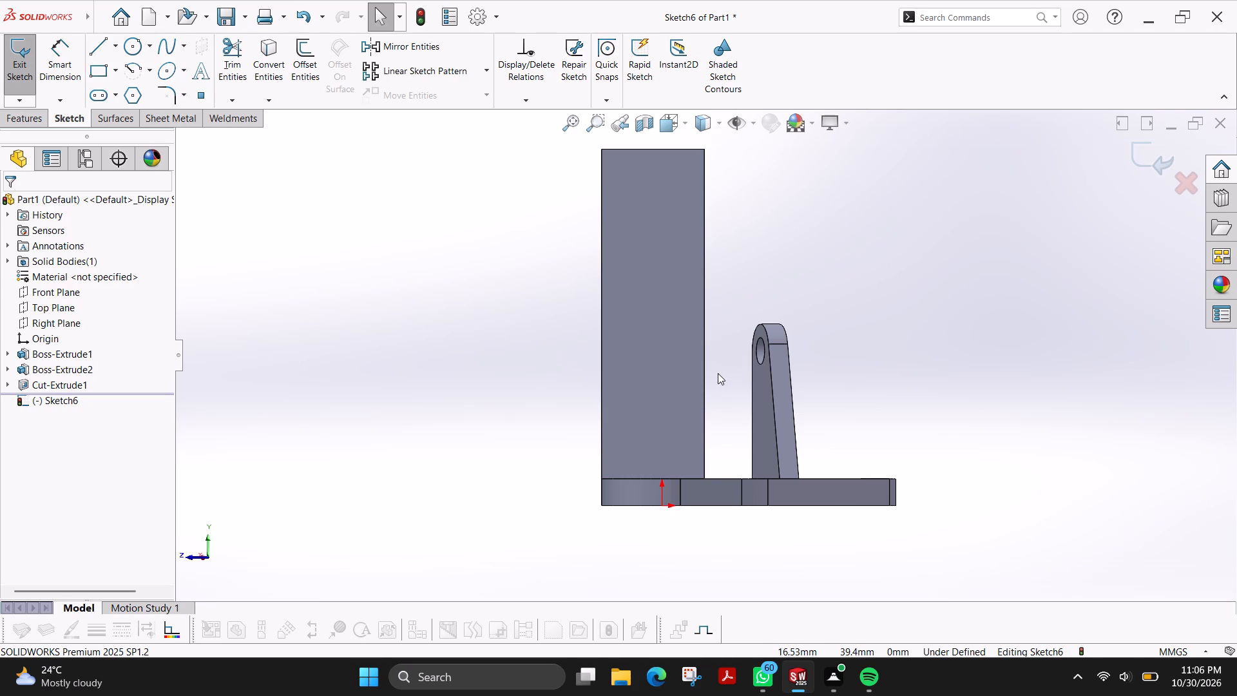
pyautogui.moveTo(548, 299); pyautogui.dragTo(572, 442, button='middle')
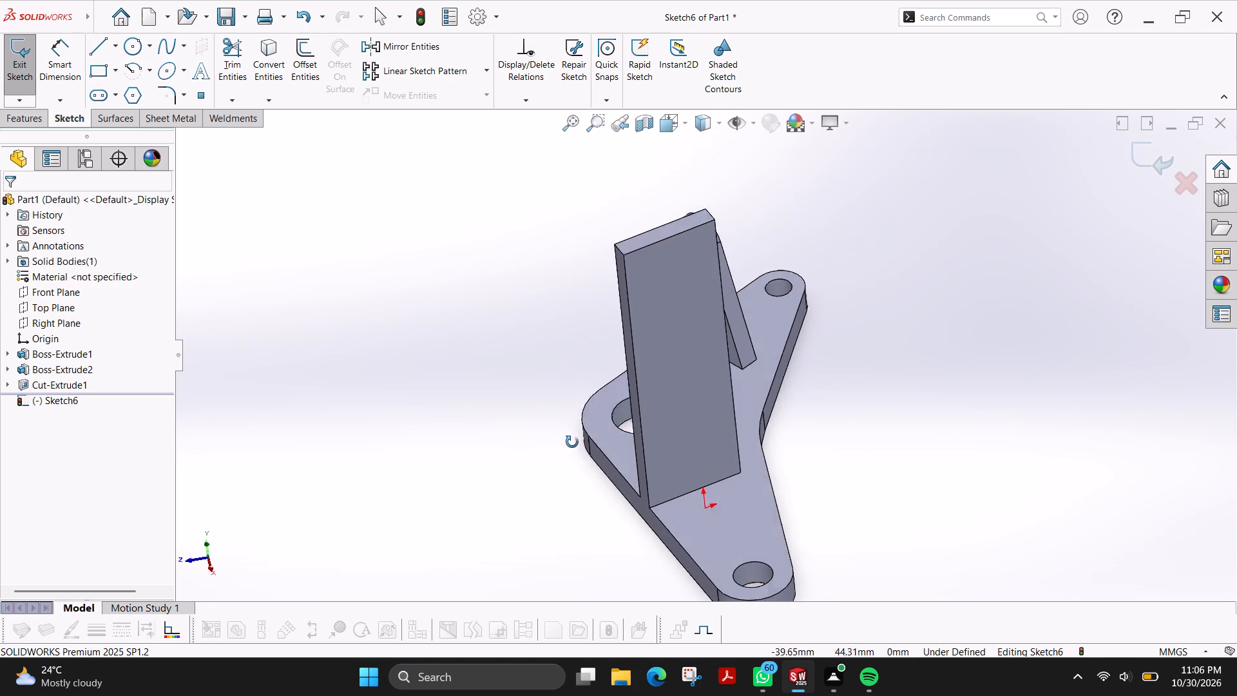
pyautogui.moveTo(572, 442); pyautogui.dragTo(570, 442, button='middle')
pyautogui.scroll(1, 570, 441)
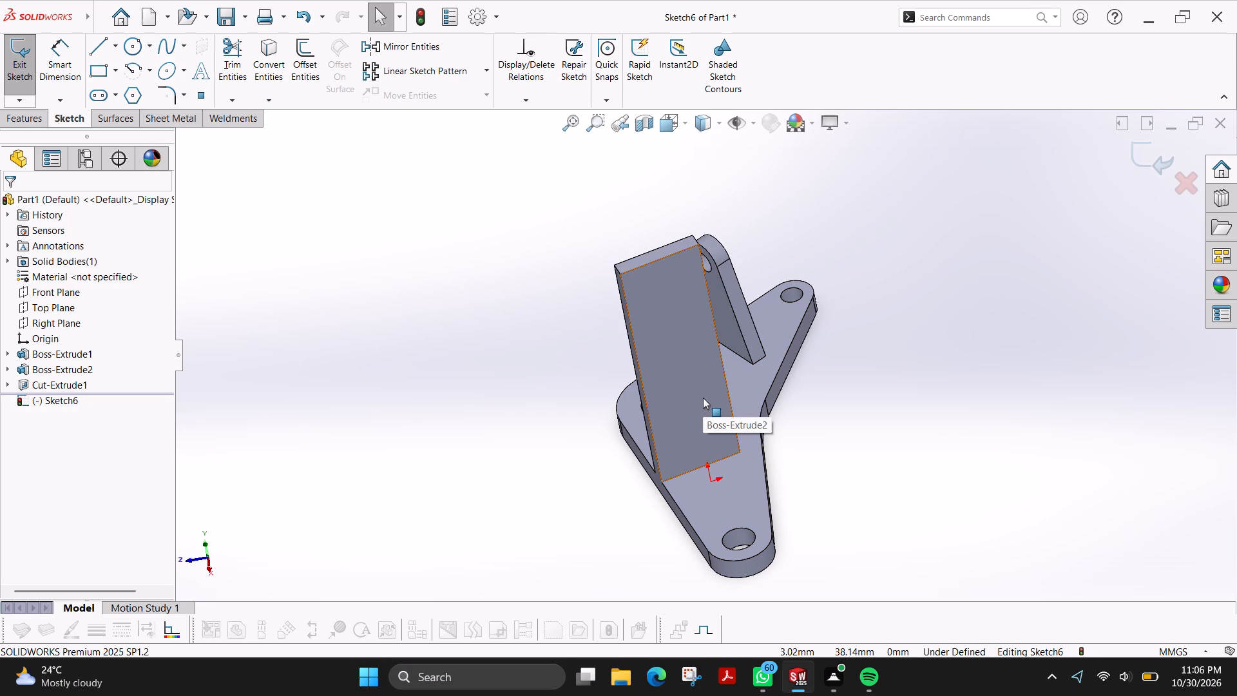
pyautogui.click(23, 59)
# On the uncut rib's broad face, sketch a slanted line about 89 mm long up from the plate's top edge.
pyautogui.click(23, 59)
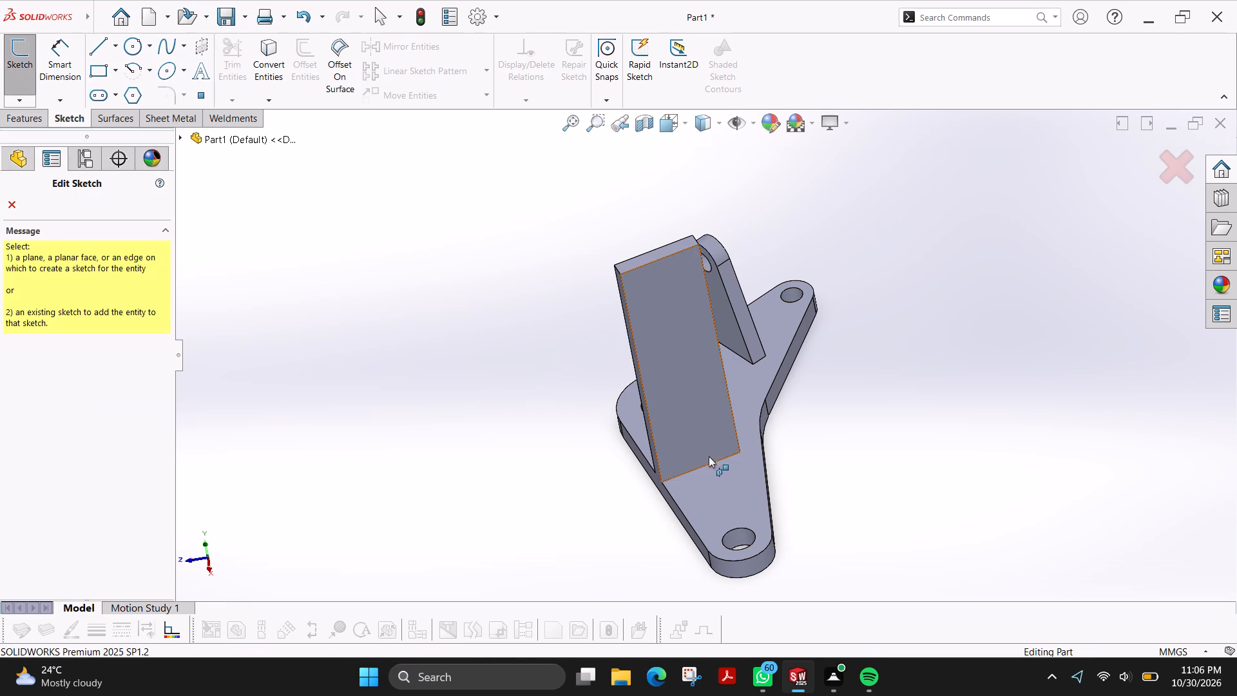
pyautogui.click(696, 396)
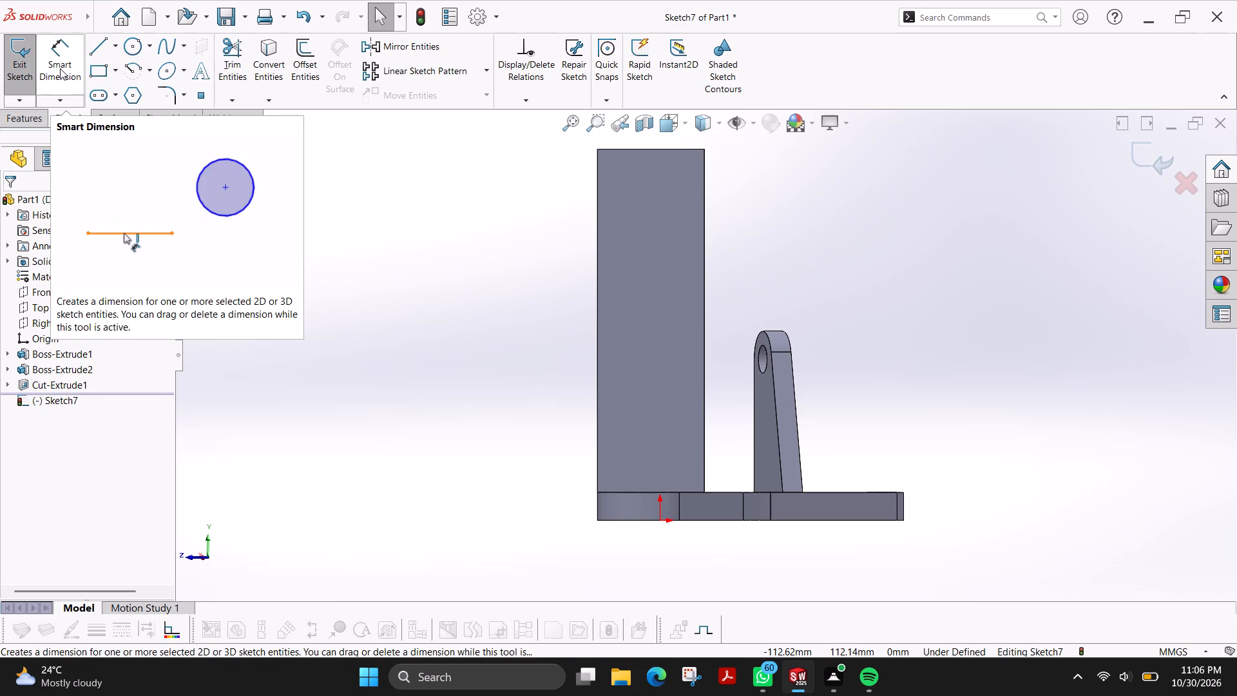
pyautogui.click(94, 46)
pyautogui.click(693, 492)
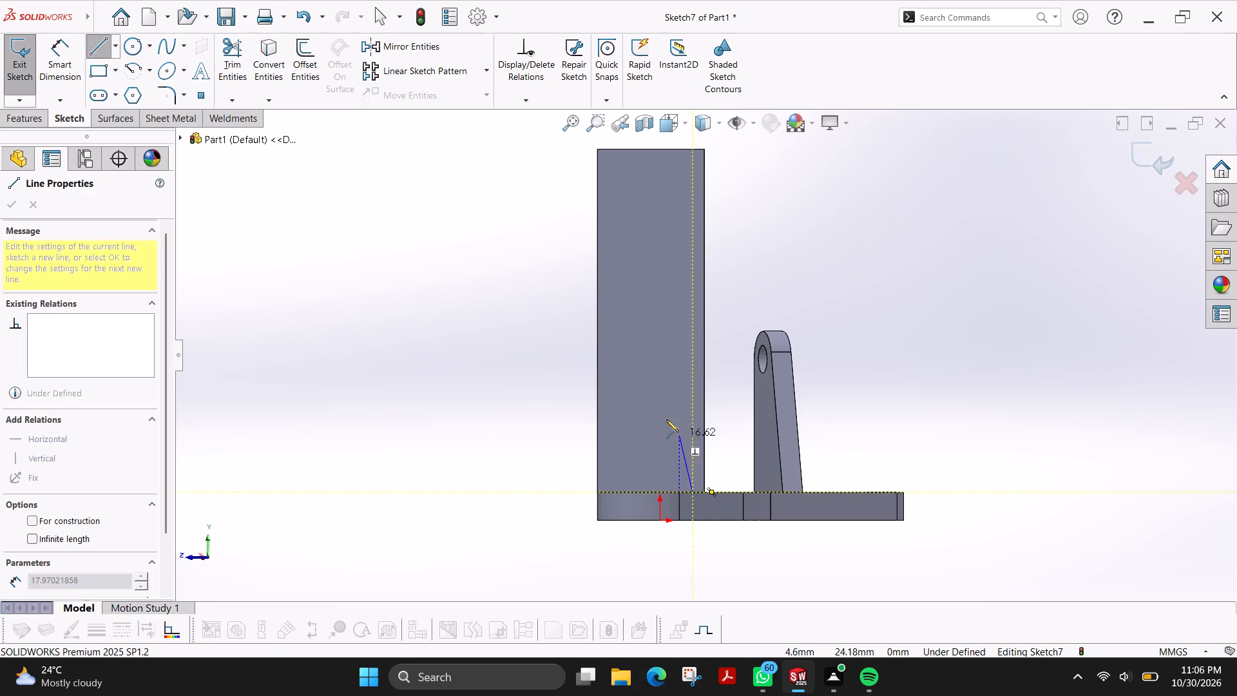
pyautogui.click(674, 182)
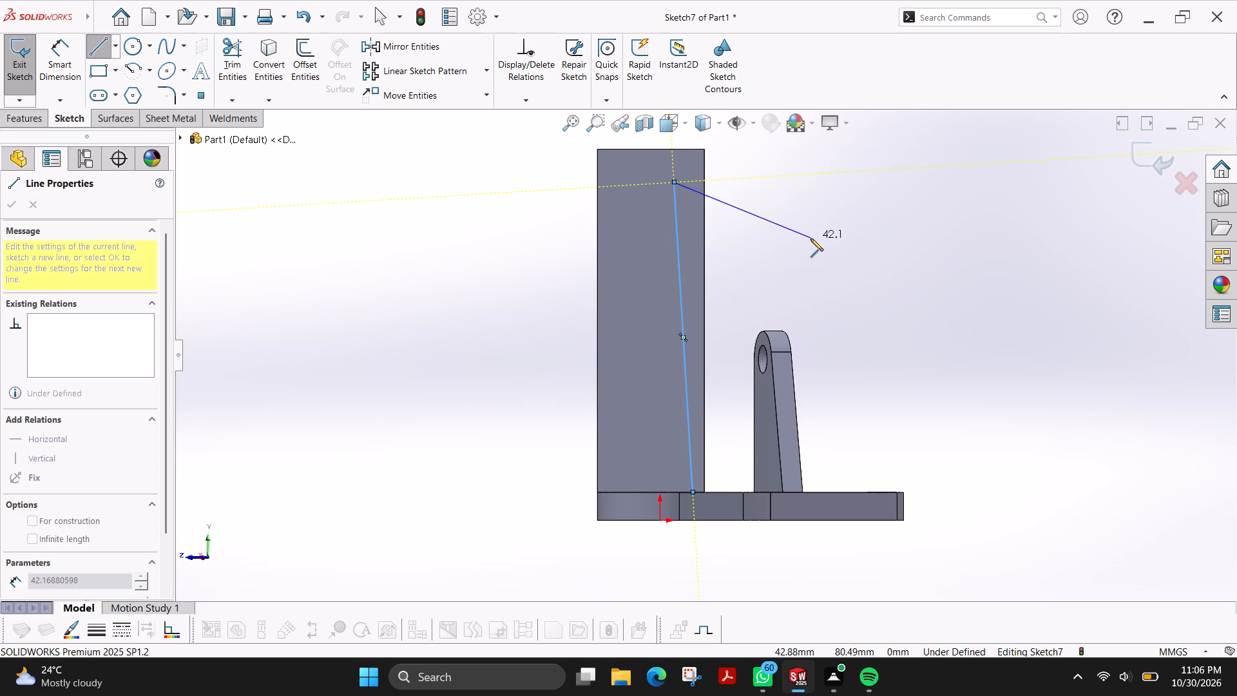
pyautogui.press('Escape')
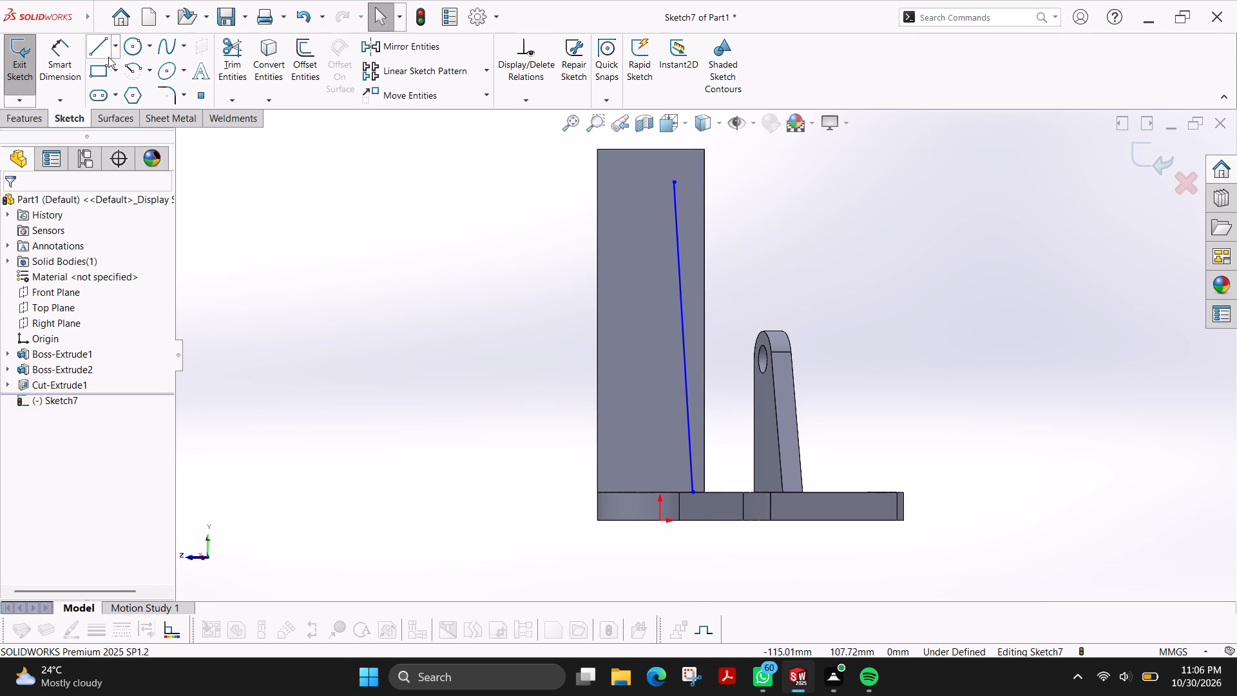
# Sketch a vertical line about 85 mm long up the rib's edge opposite the slanted line, starting at its base corner.
pyautogui.click(100, 53)
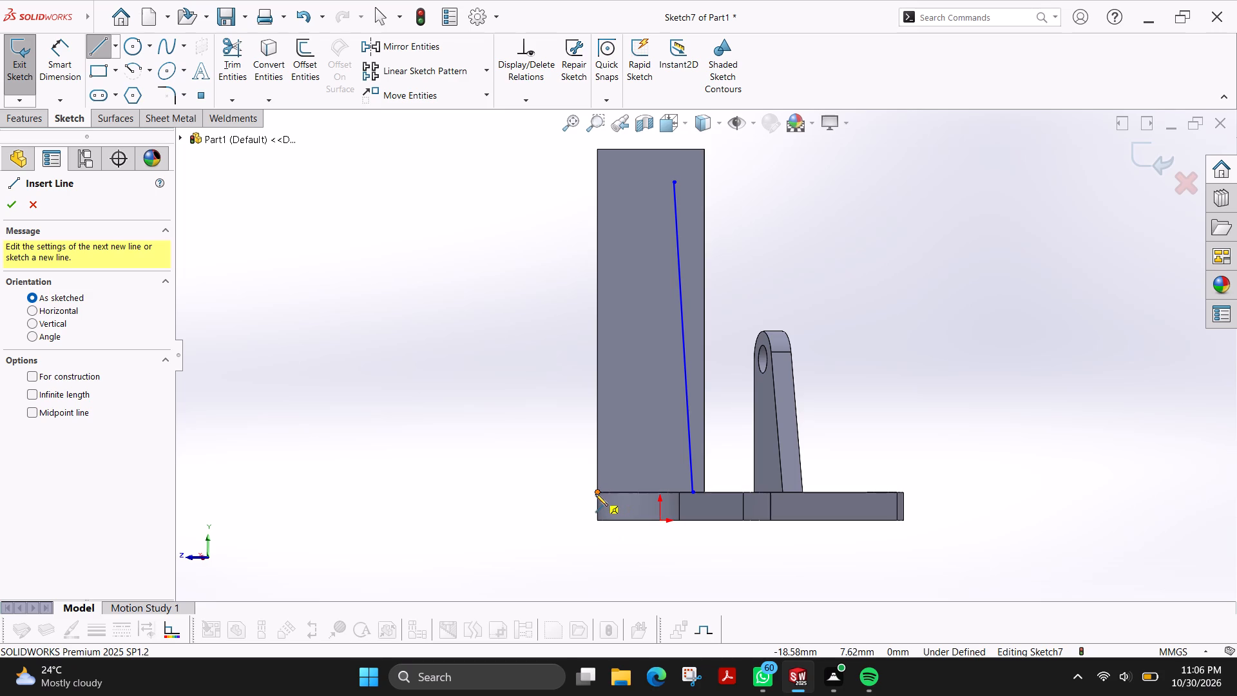
pyautogui.click(595, 494)
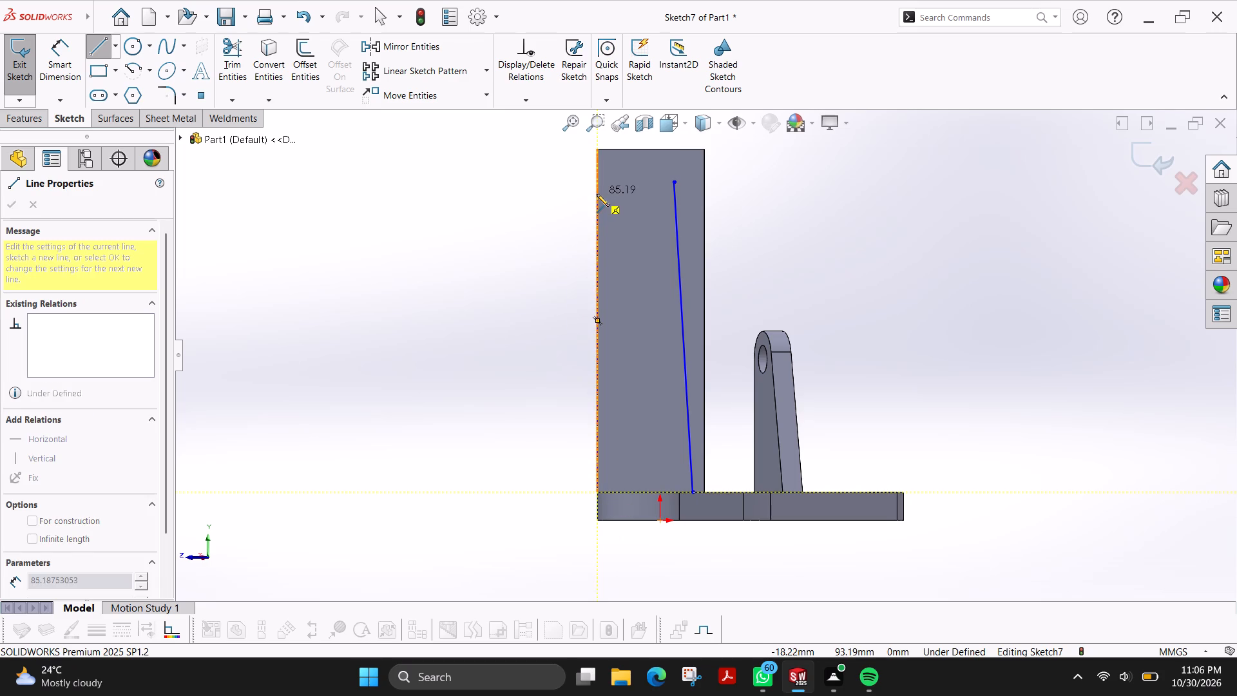
pyautogui.click(597, 194)
pyautogui.press('Escape')
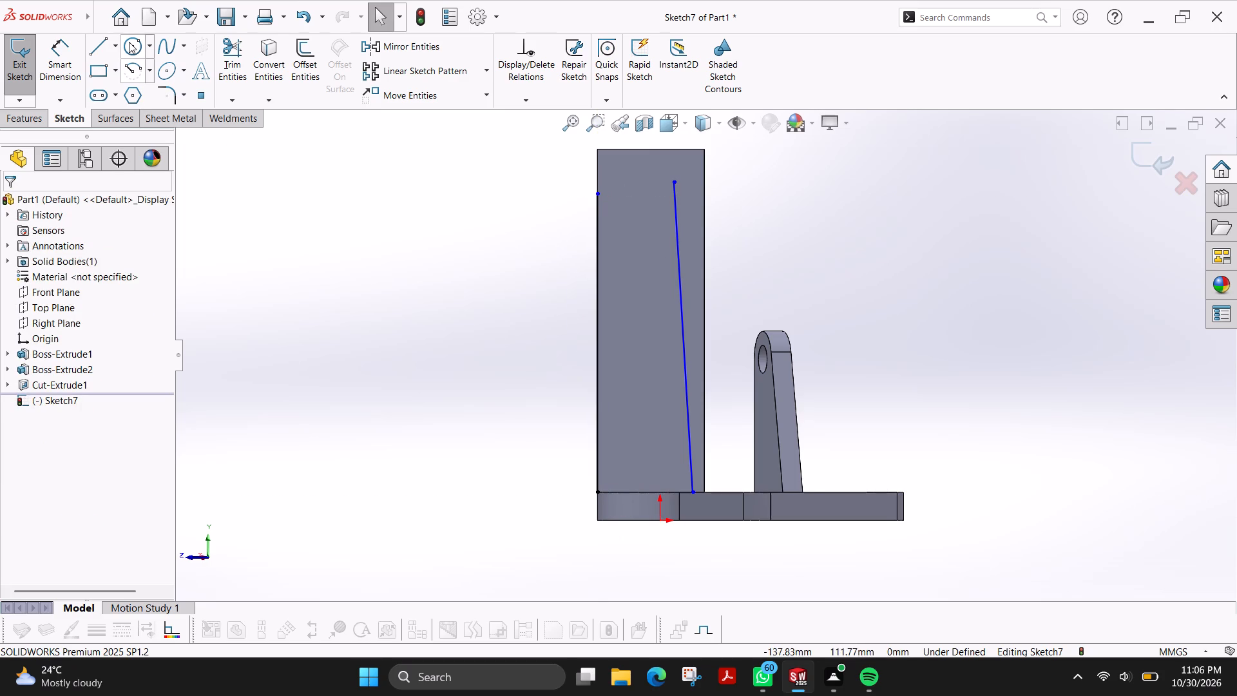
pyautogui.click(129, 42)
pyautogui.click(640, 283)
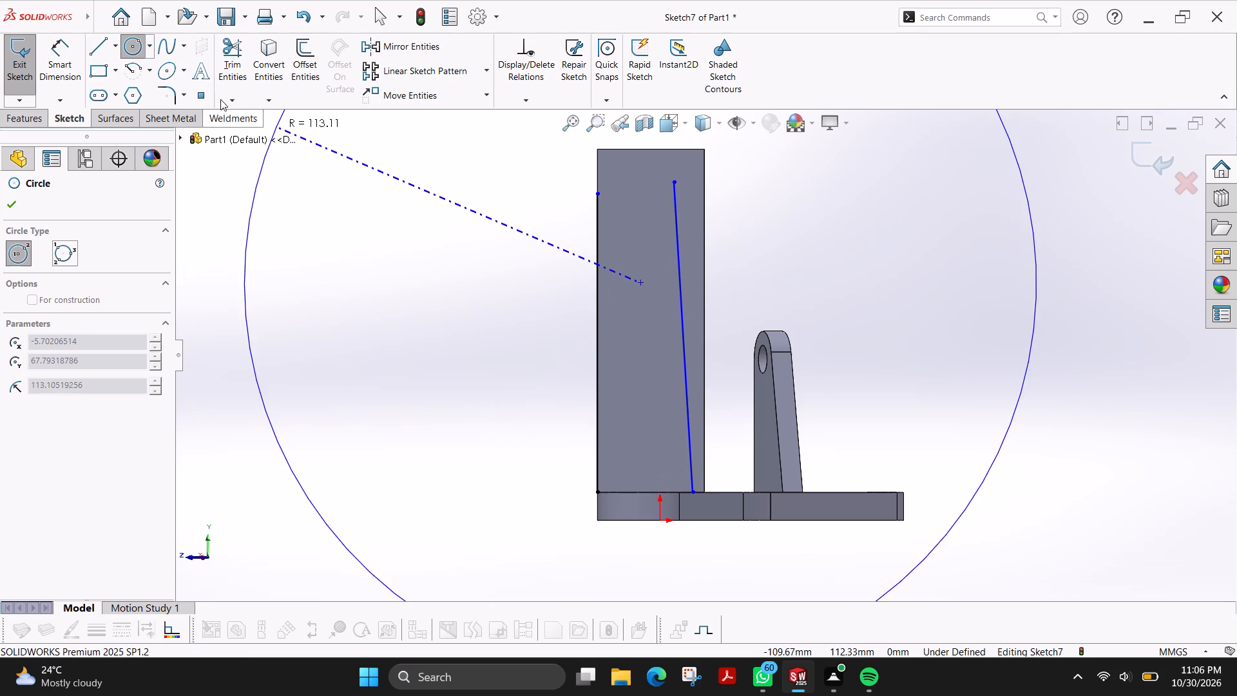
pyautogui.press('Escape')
# Sketch a perimeter circle tangent to the vertical and slanted lines, with a radius of about 11.6 mm.
pyautogui.click(153, 54)
pyautogui.click(165, 83)
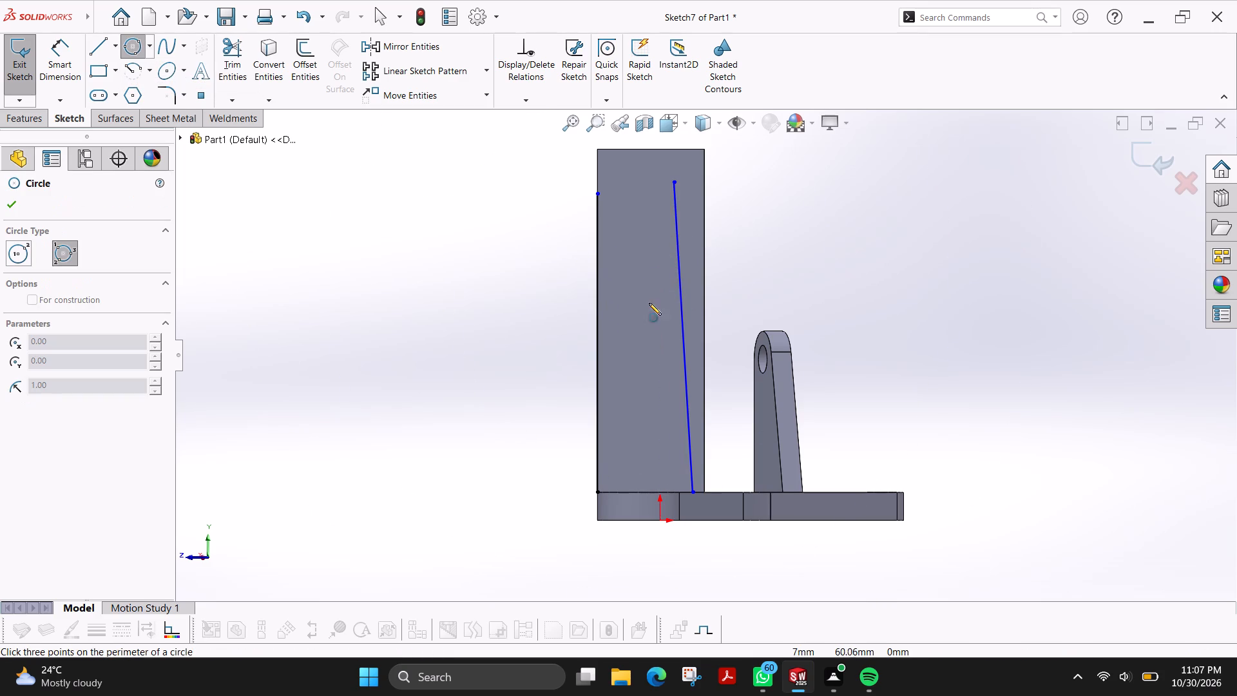
pyautogui.click(598, 287)
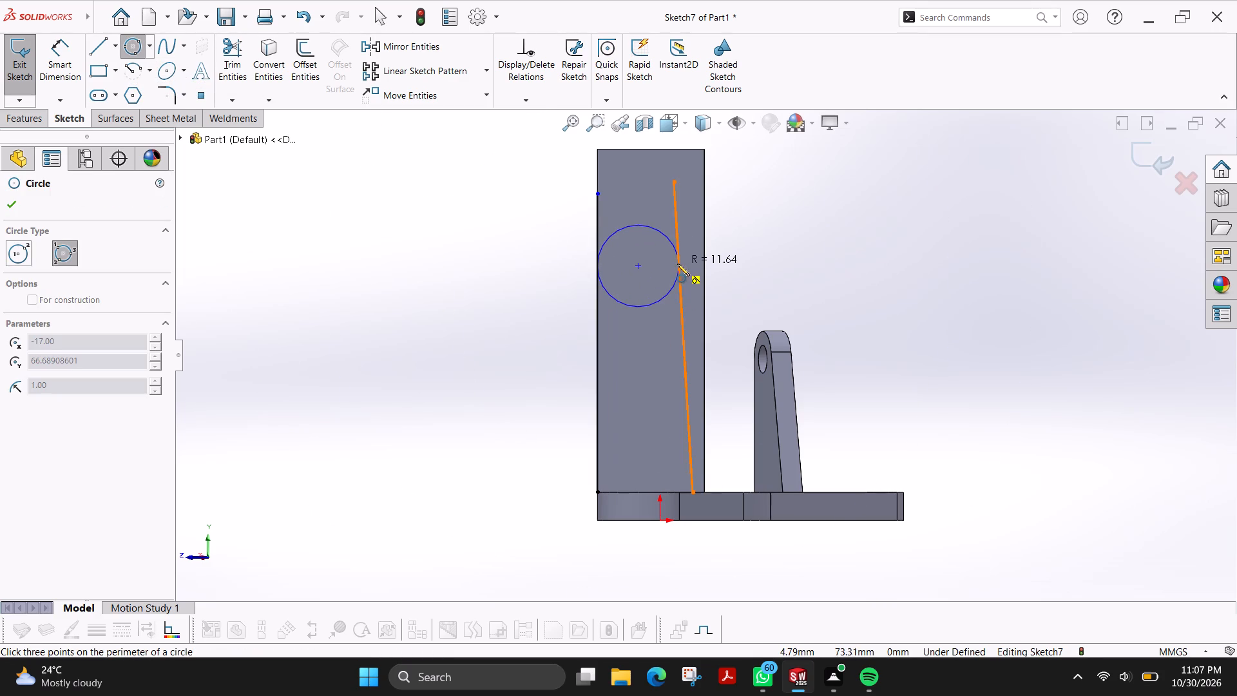
pyautogui.click(677, 264)
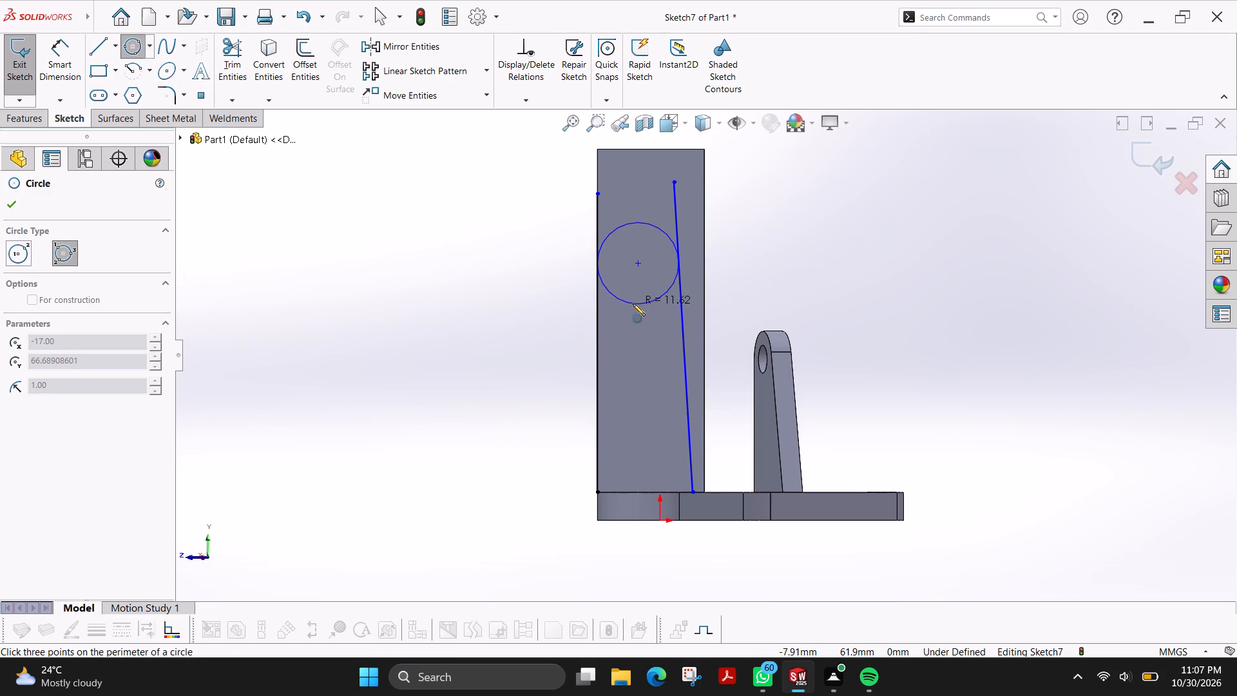
pyautogui.click(633, 304)
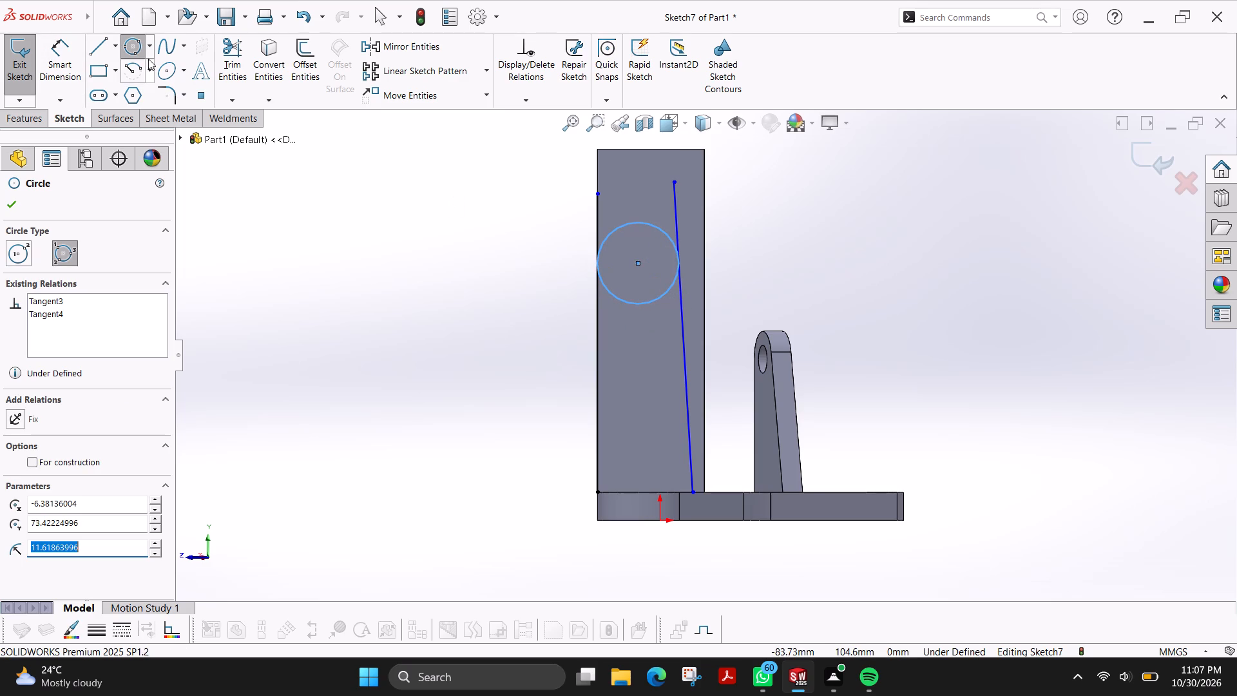
# Sketch a smaller circle of about 3.8 mm radius concentric with the tangent circle.
pyautogui.click(147, 57)
pyautogui.click(149, 66)
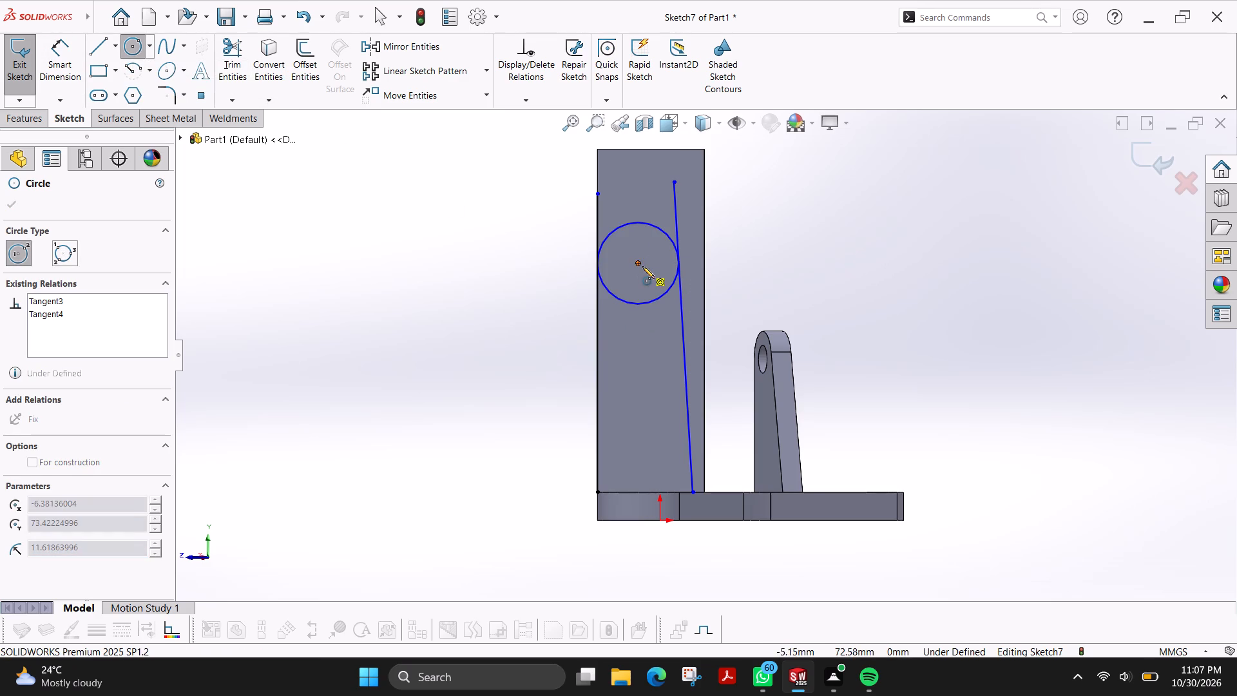
pyautogui.click(640, 266)
pyautogui.click(648, 272)
pyautogui.press('Escape')
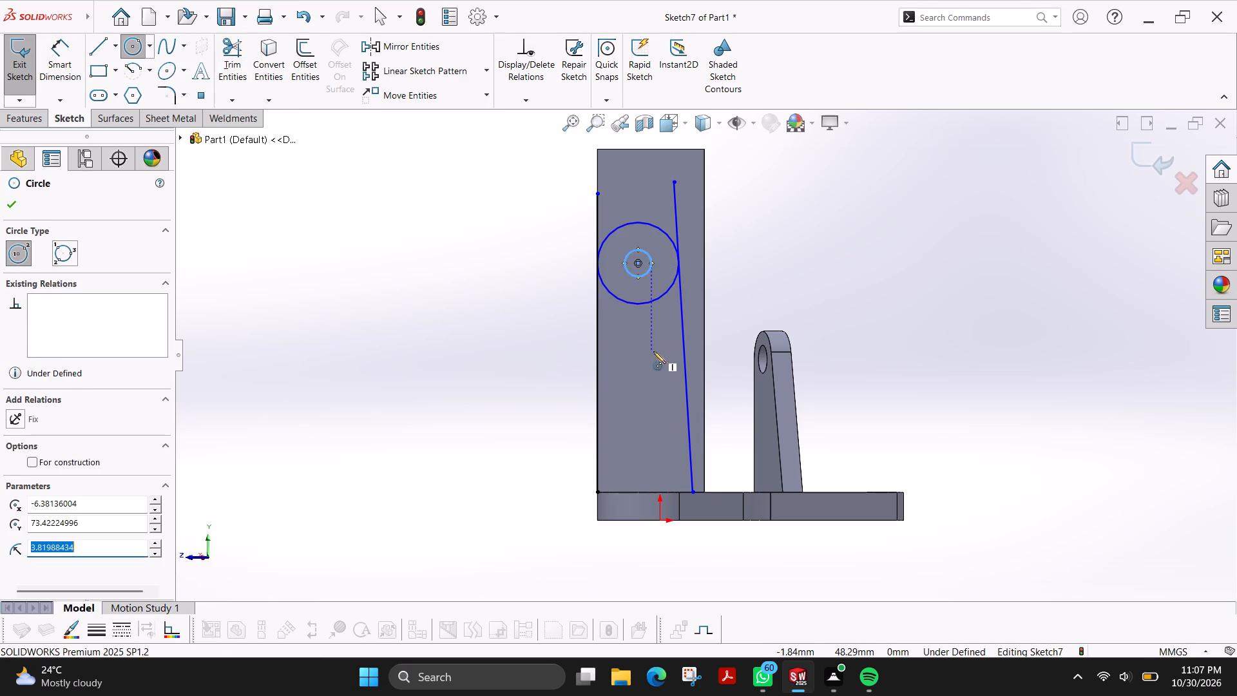
# Dimension the angle between the slanted line and the plate's bottom edge as 78°.
pyautogui.click(65, 57)
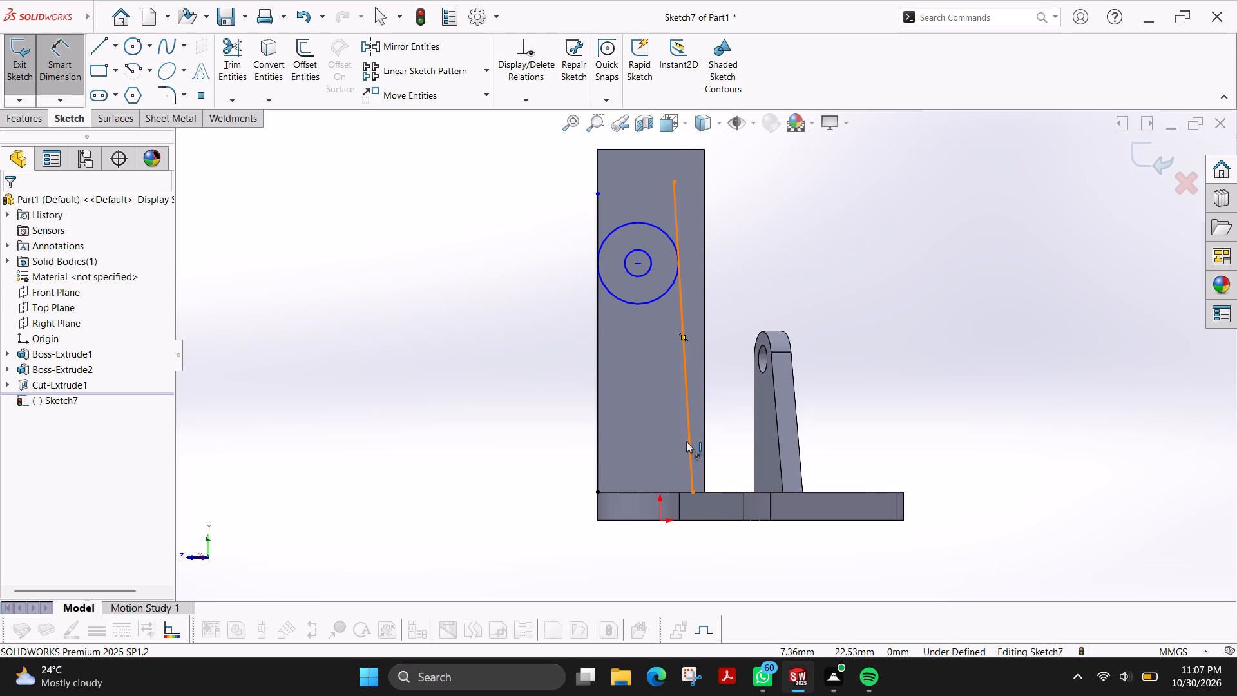
pyautogui.click(649, 520)
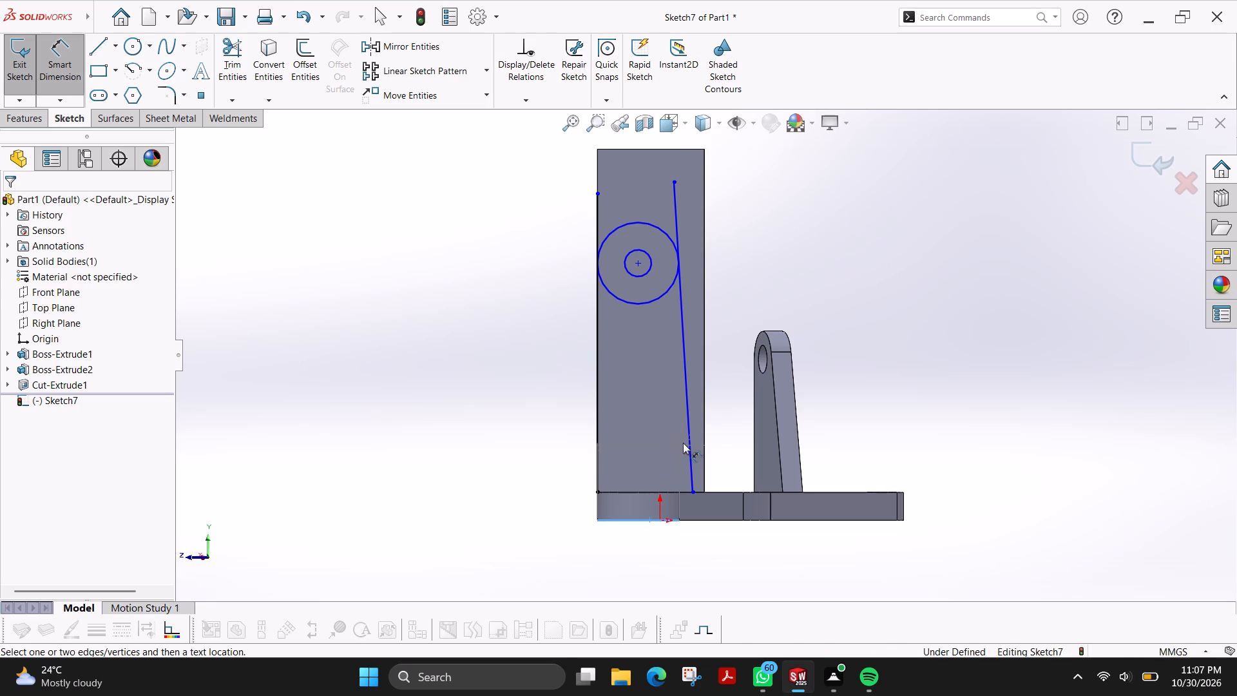
pyautogui.click(687, 437)
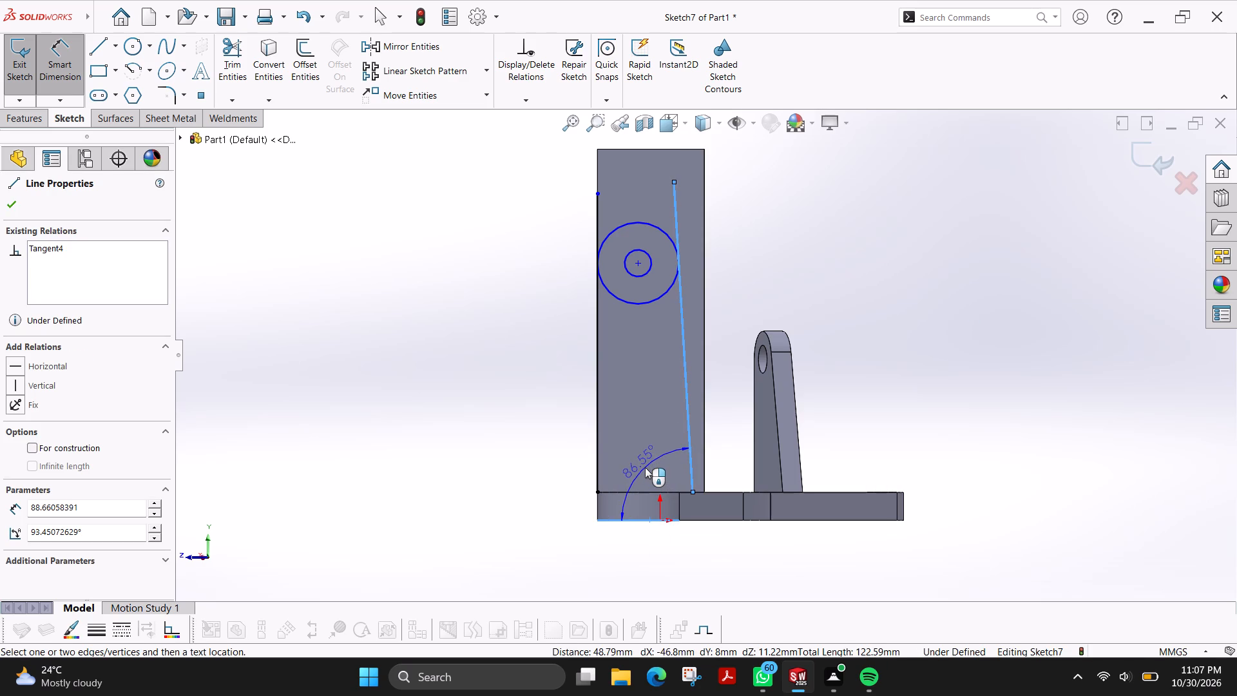
pyautogui.click(645, 467)
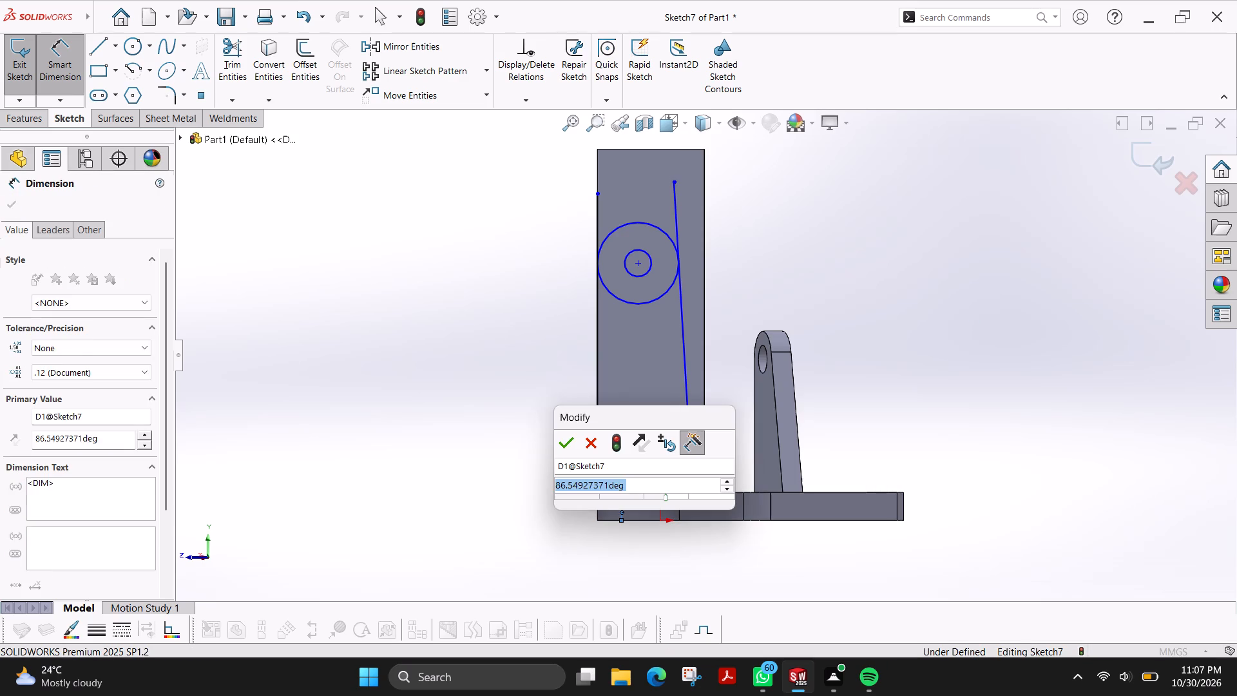
pyautogui.write('78')
pyautogui.press('Return')
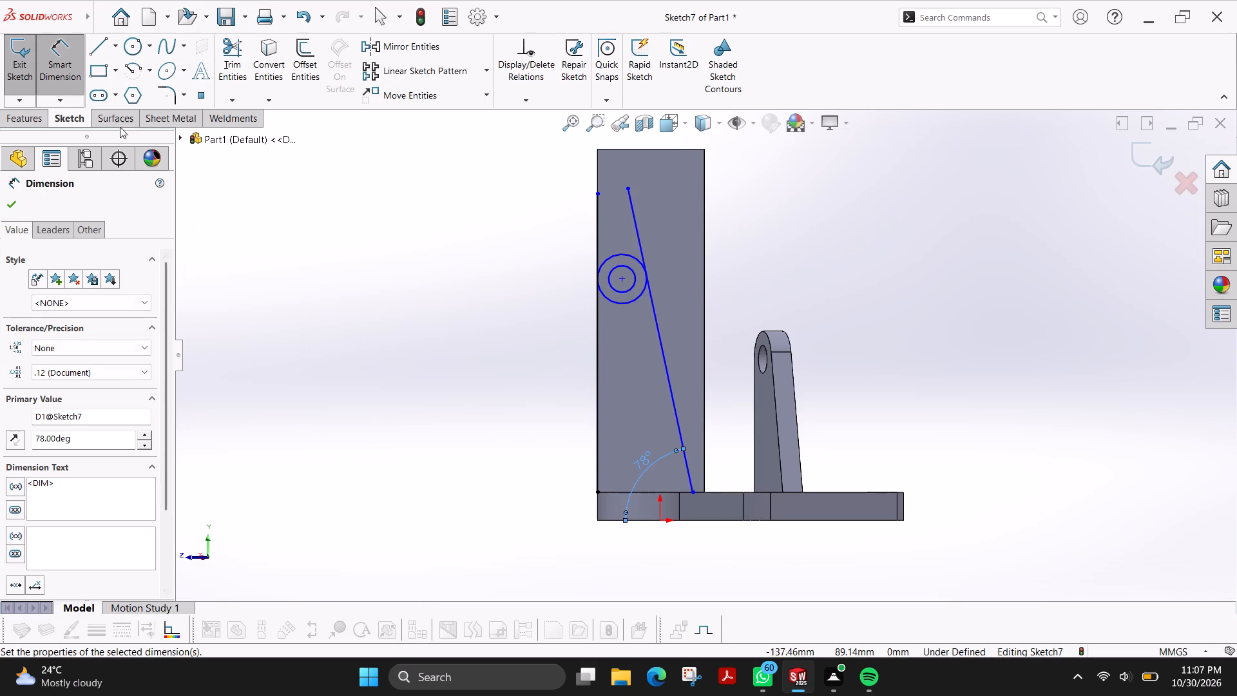
# Dimension the height of the circles' centre above the plate's bottom edge as 48 mm.
pyautogui.click(61, 64)
pyautogui.click(60, 64)
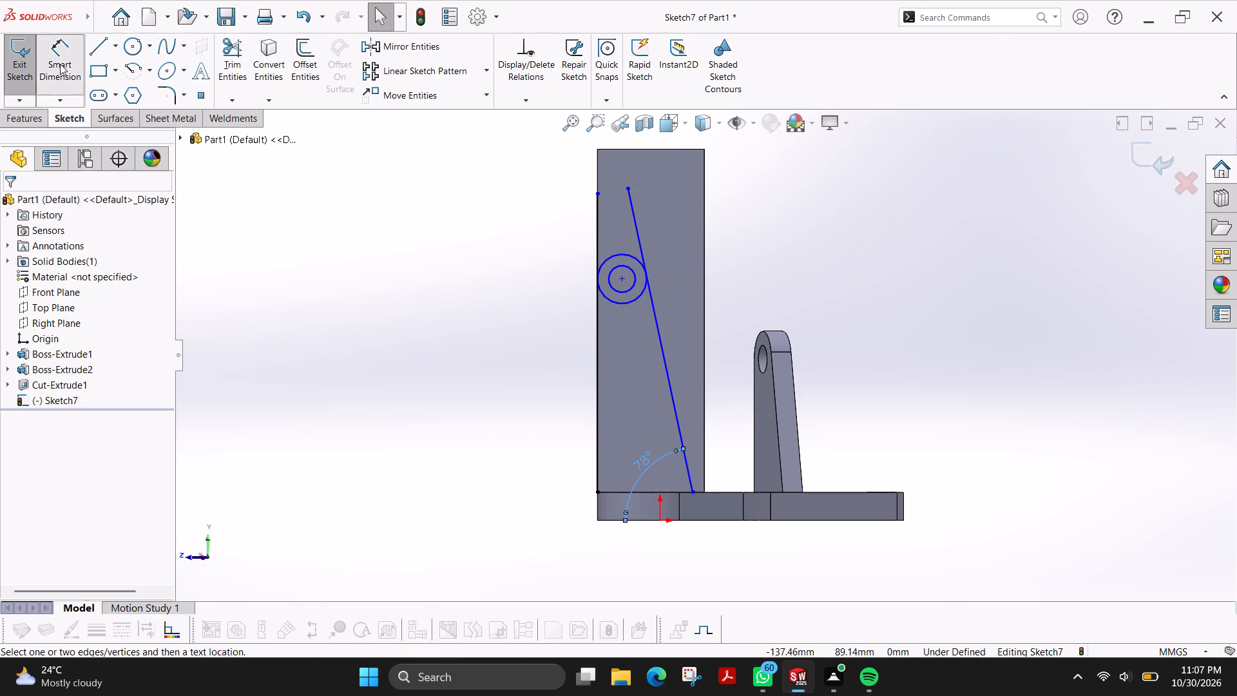
pyautogui.click(620, 279)
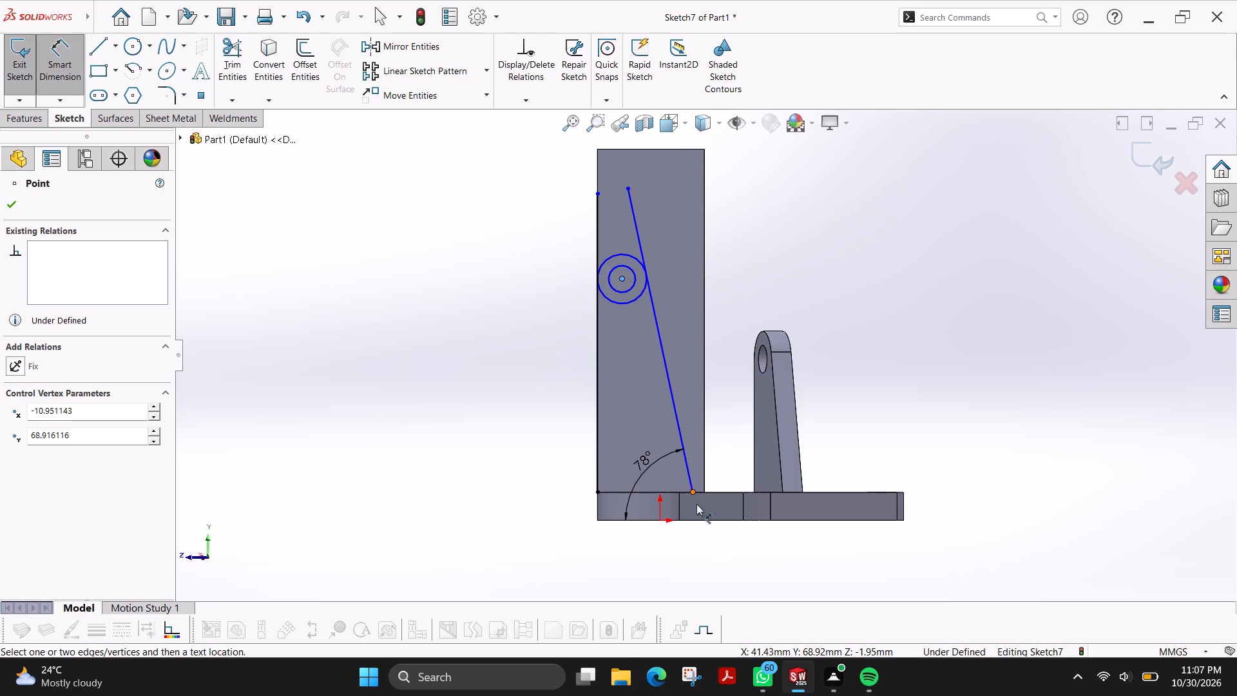
pyautogui.click(692, 520)
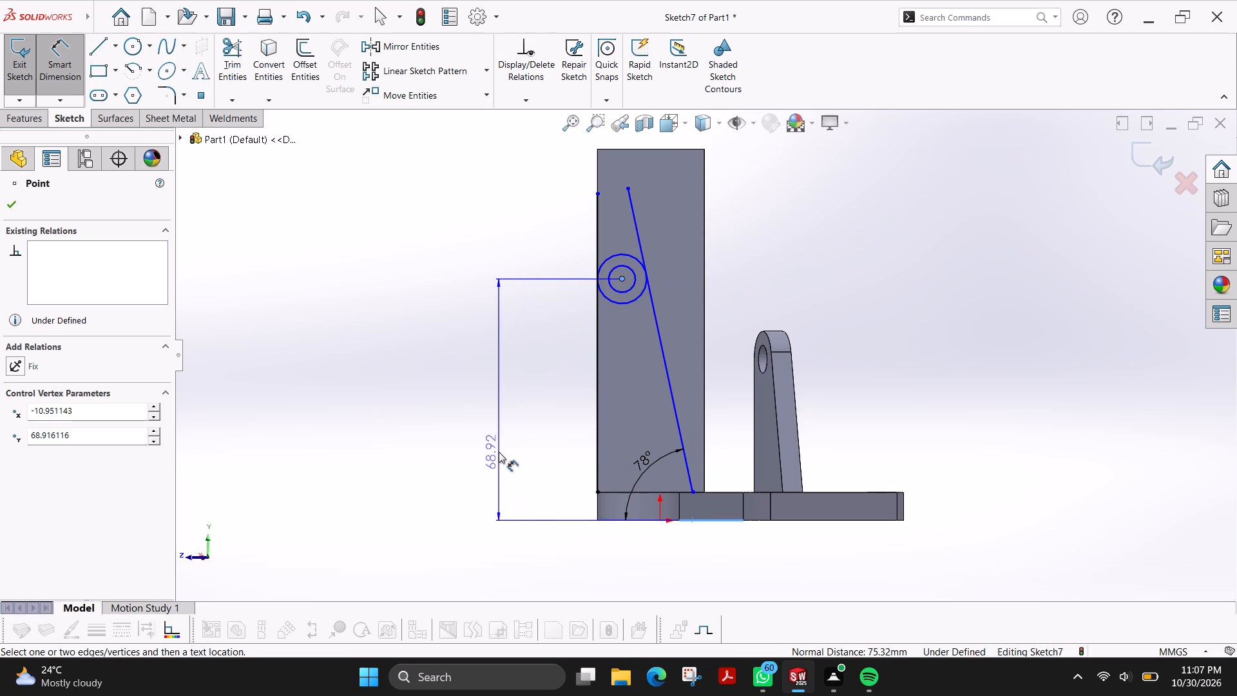
pyautogui.write('48')
pyautogui.press('Return')
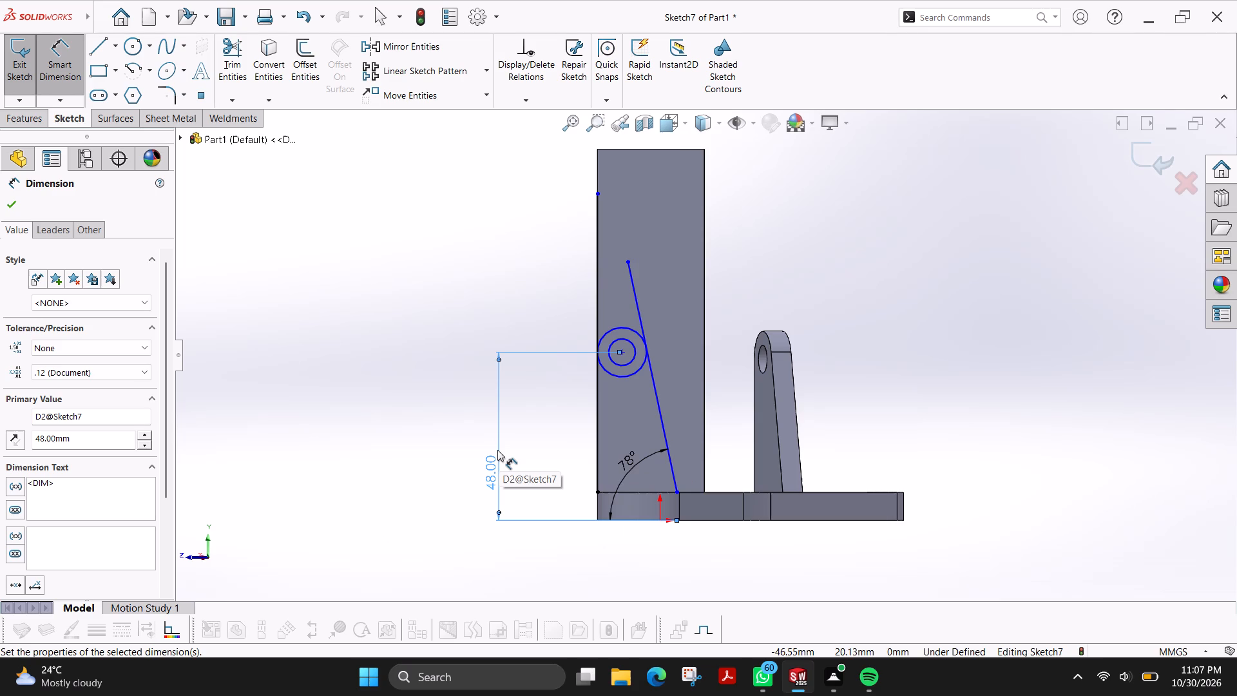
# Dimension the inner circle's diameter as 12 mm and the outer tangent circle's diameter as 24 mm.
pyautogui.click(624, 341)
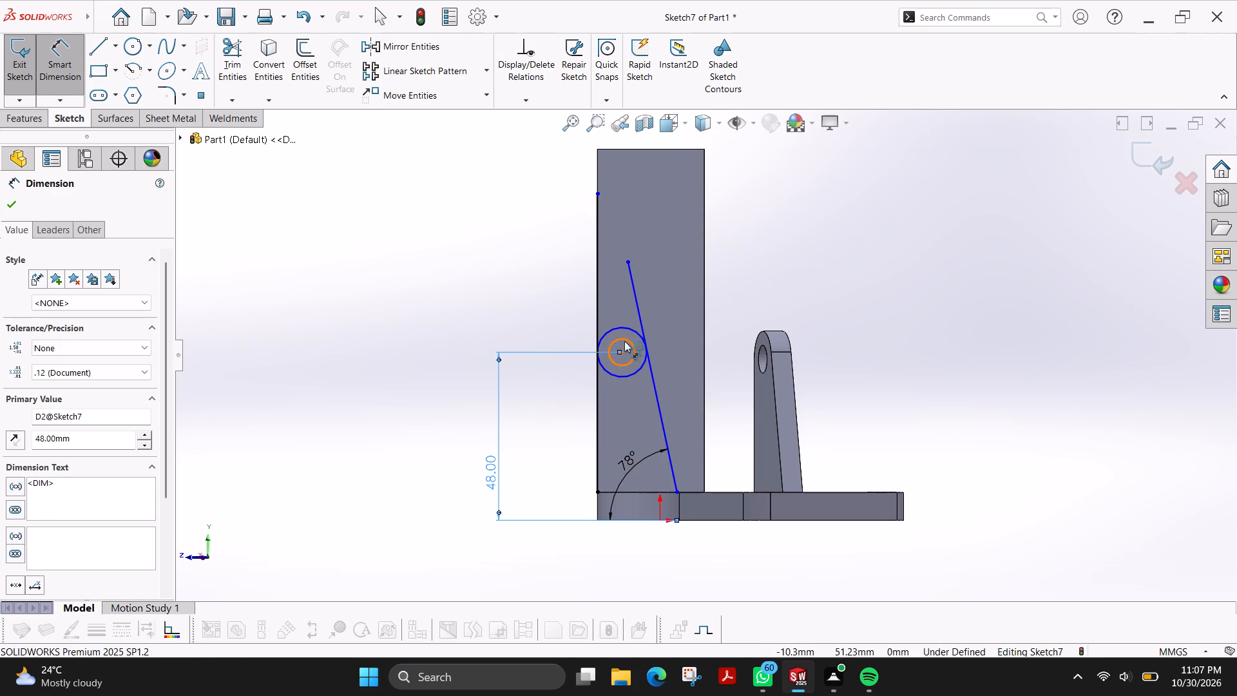
pyautogui.click(519, 293)
pyautogui.write('12')
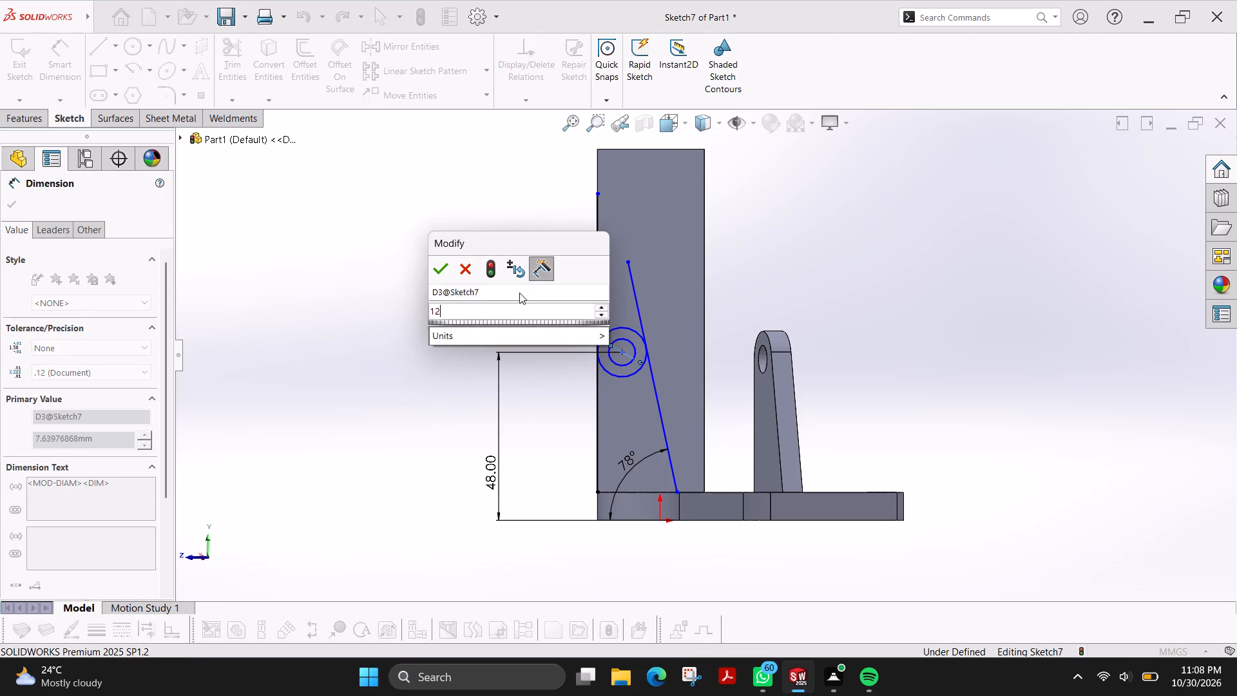
pyautogui.press('Return')
pyautogui.click(623, 324)
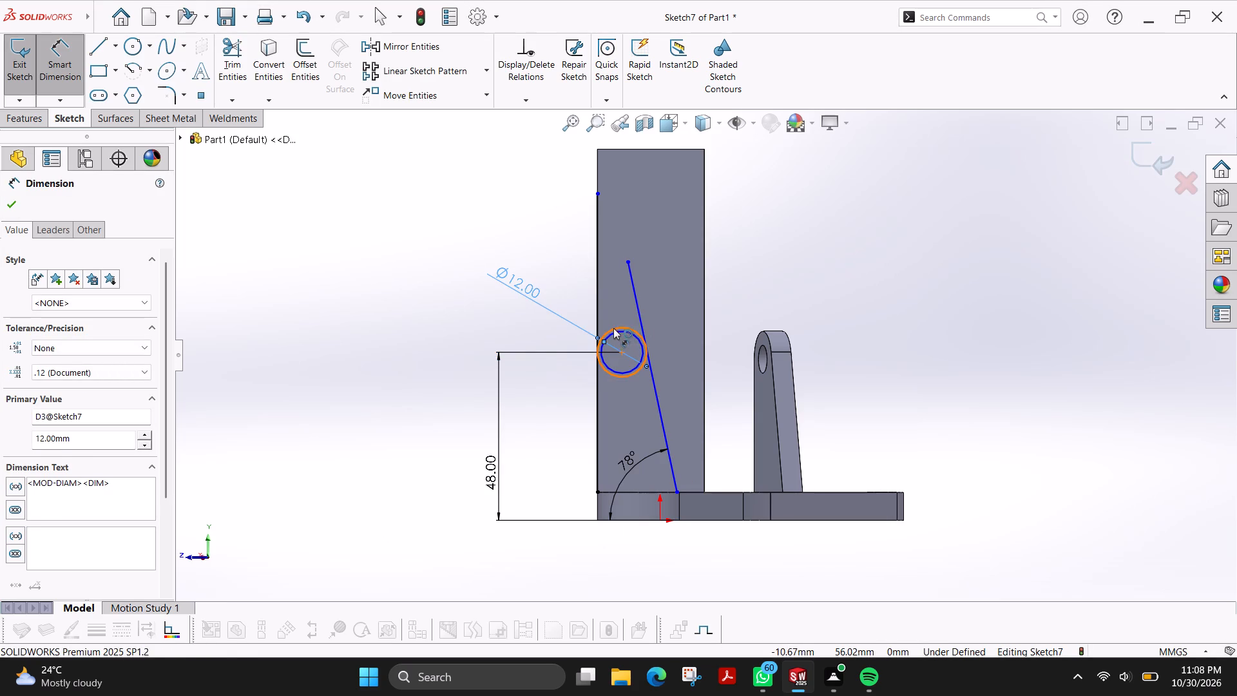
pyautogui.click(505, 216)
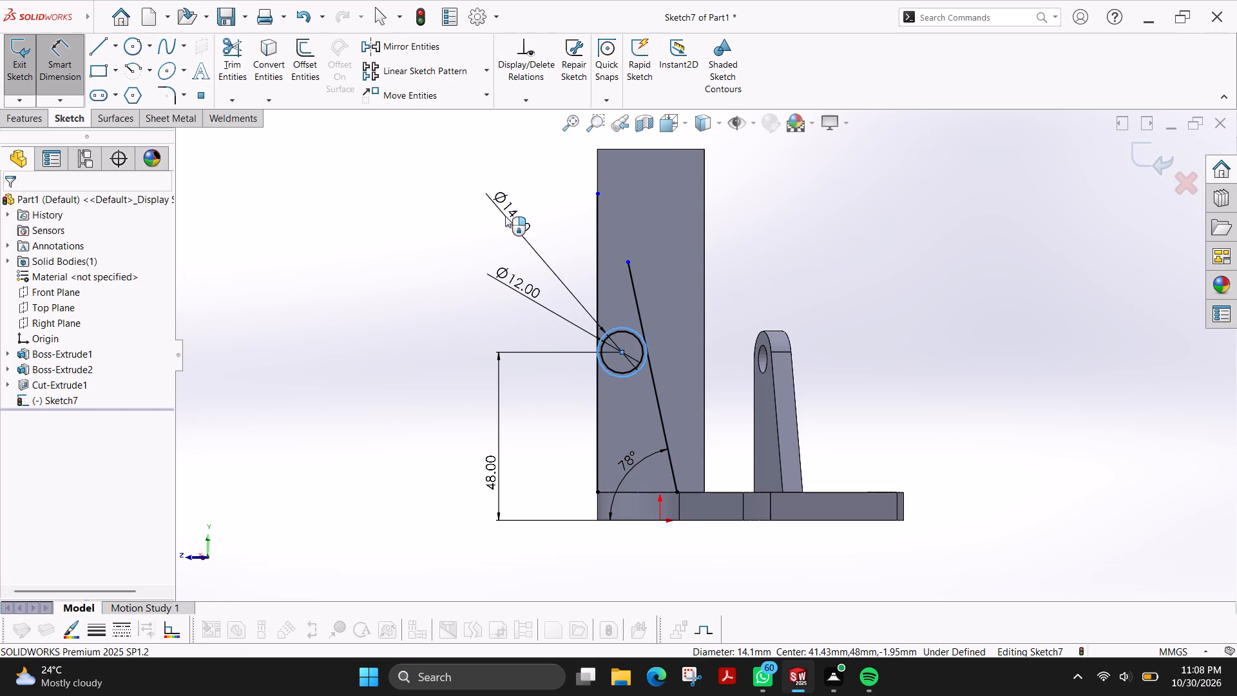
pyautogui.write('24')
pyautogui.press('Return')
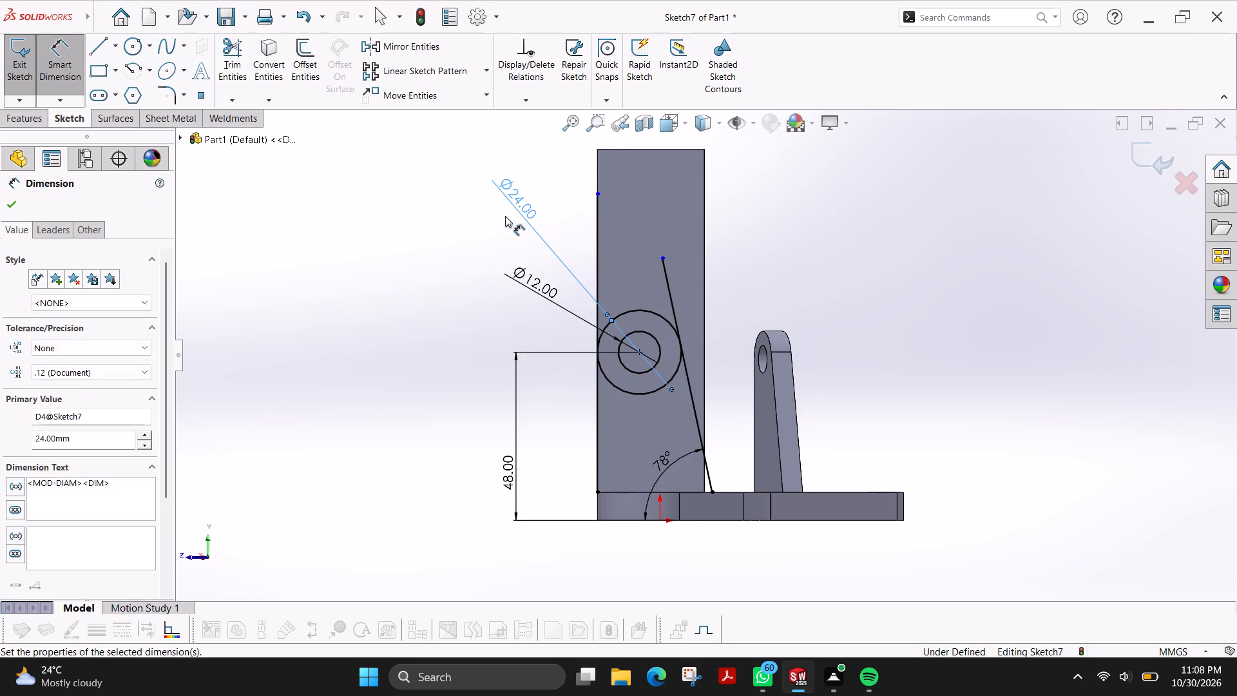
# Trim the vertical and slanted lines above the outer circle and its lower arc, leaving a rounded-end profile.
pyautogui.scroll(-1, 729, 295)
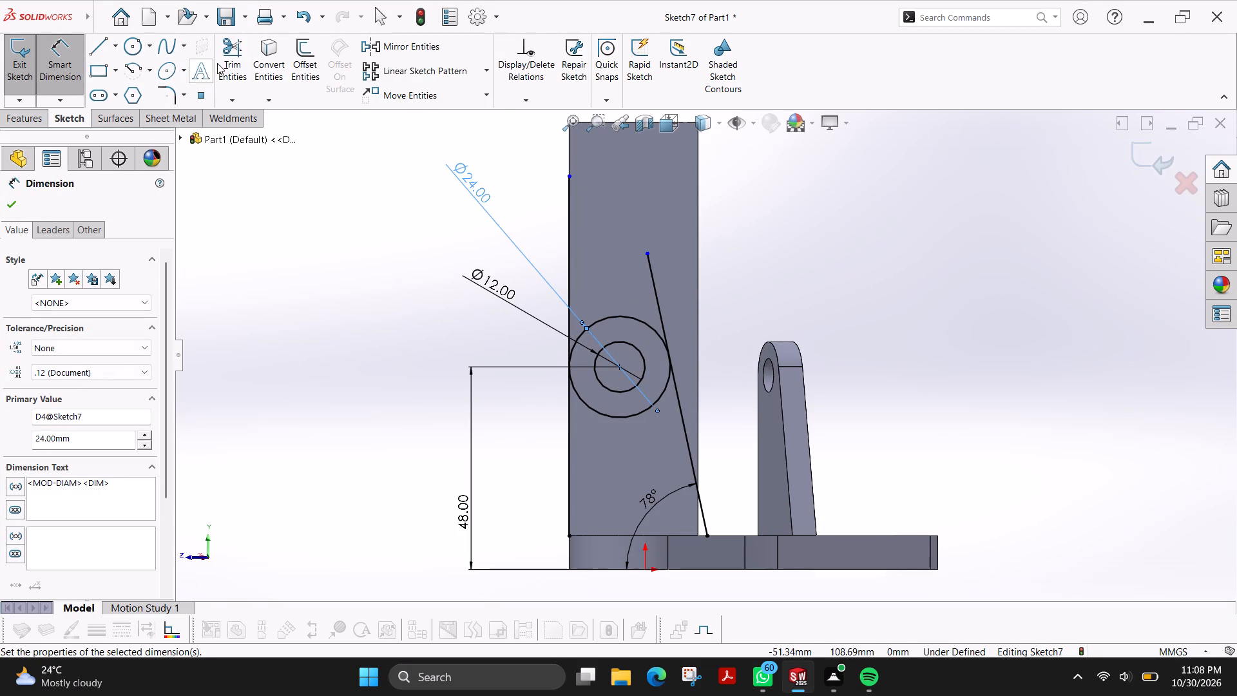
pyautogui.click(225, 64)
pyautogui.moveTo(597, 267); pyautogui.dragTo(548, 269)
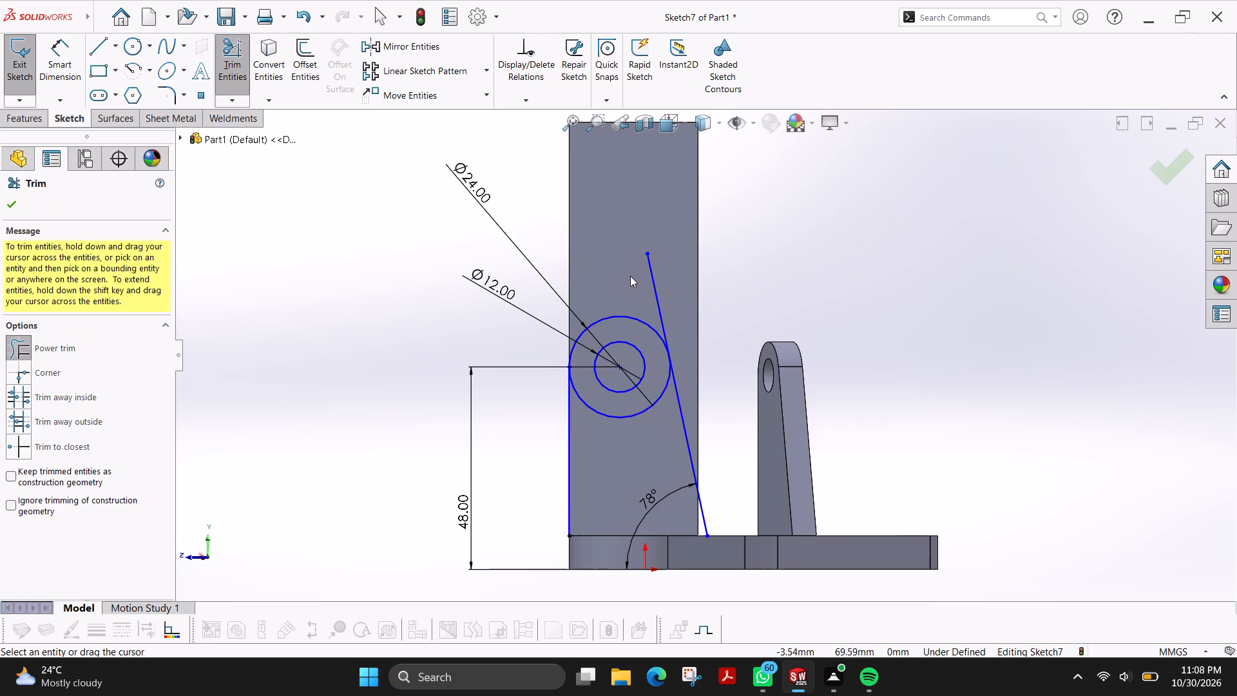
pyautogui.moveTo(630, 276); pyautogui.dragTo(667, 287)
pyautogui.moveTo(634, 443); pyautogui.dragTo(628, 405)
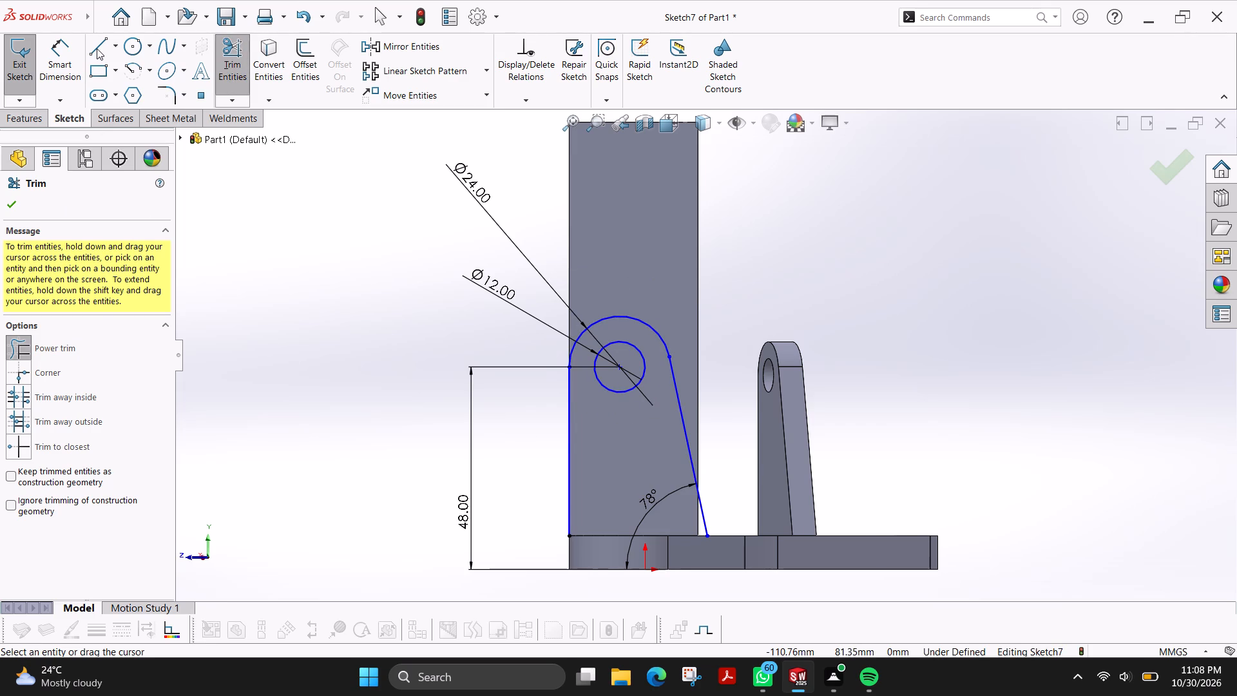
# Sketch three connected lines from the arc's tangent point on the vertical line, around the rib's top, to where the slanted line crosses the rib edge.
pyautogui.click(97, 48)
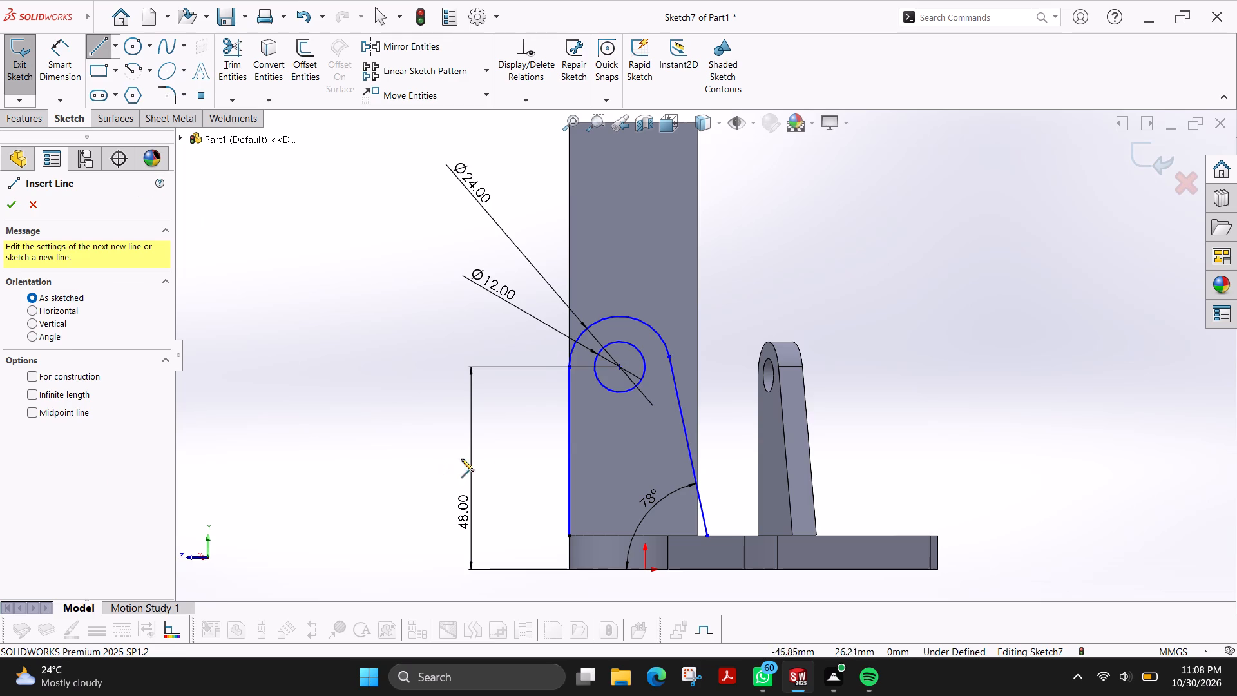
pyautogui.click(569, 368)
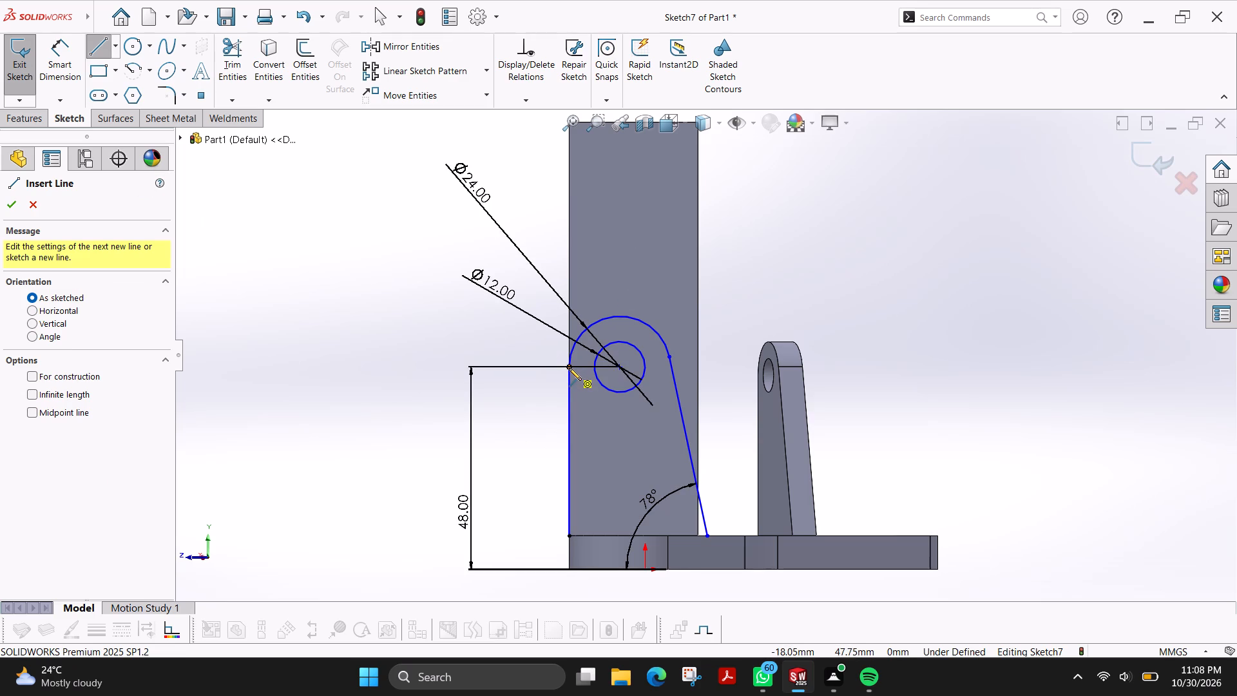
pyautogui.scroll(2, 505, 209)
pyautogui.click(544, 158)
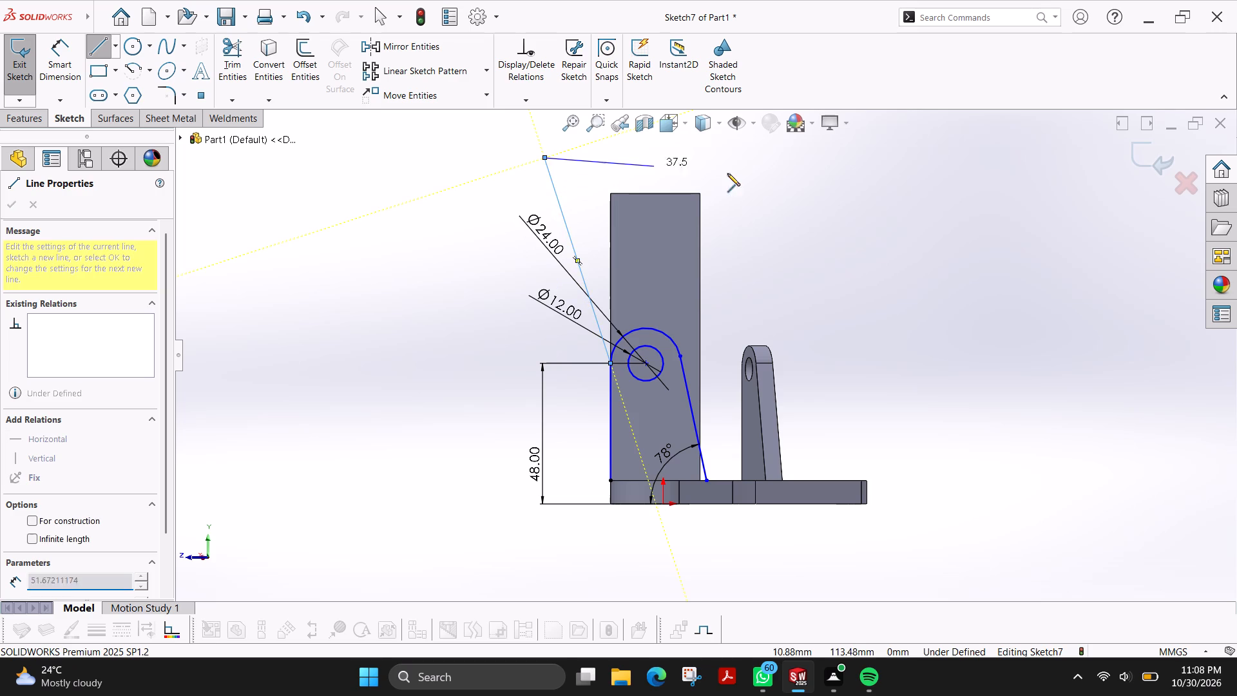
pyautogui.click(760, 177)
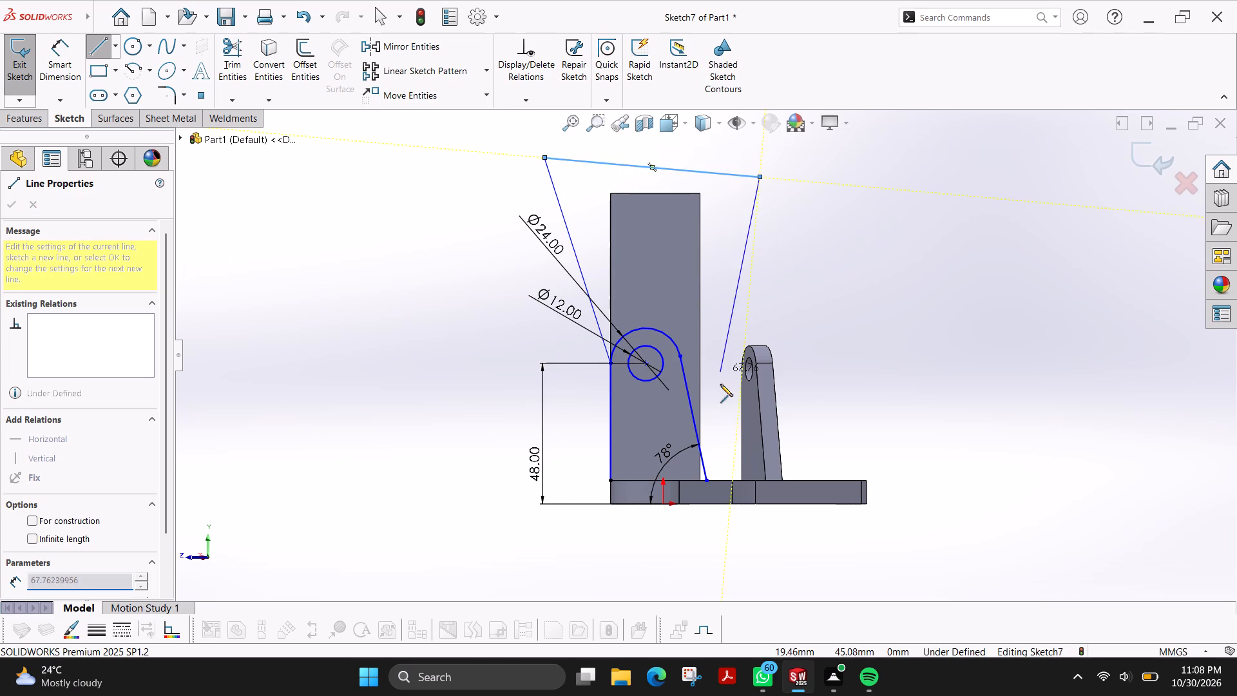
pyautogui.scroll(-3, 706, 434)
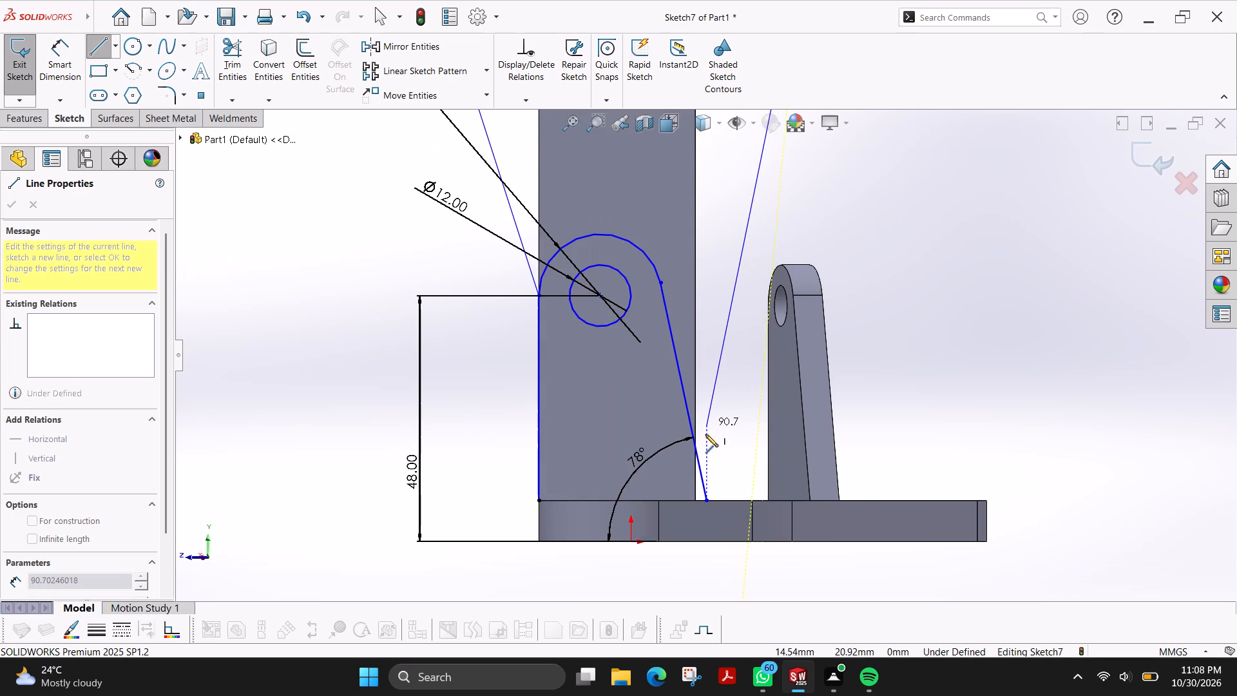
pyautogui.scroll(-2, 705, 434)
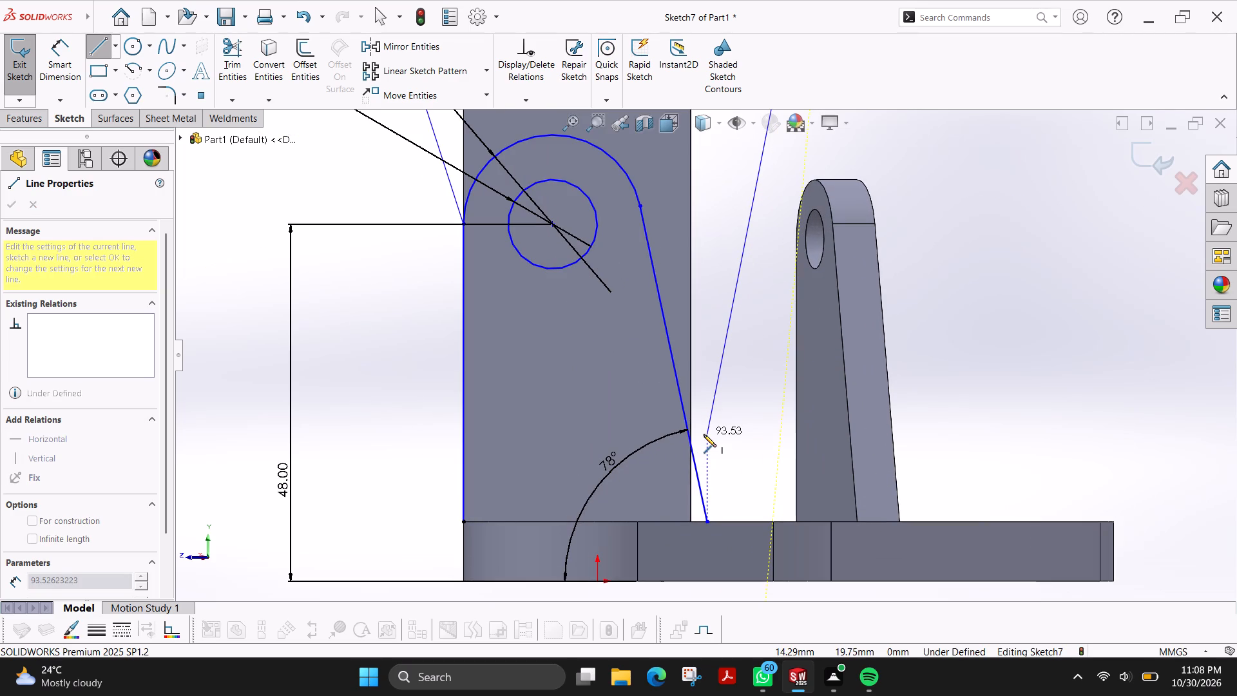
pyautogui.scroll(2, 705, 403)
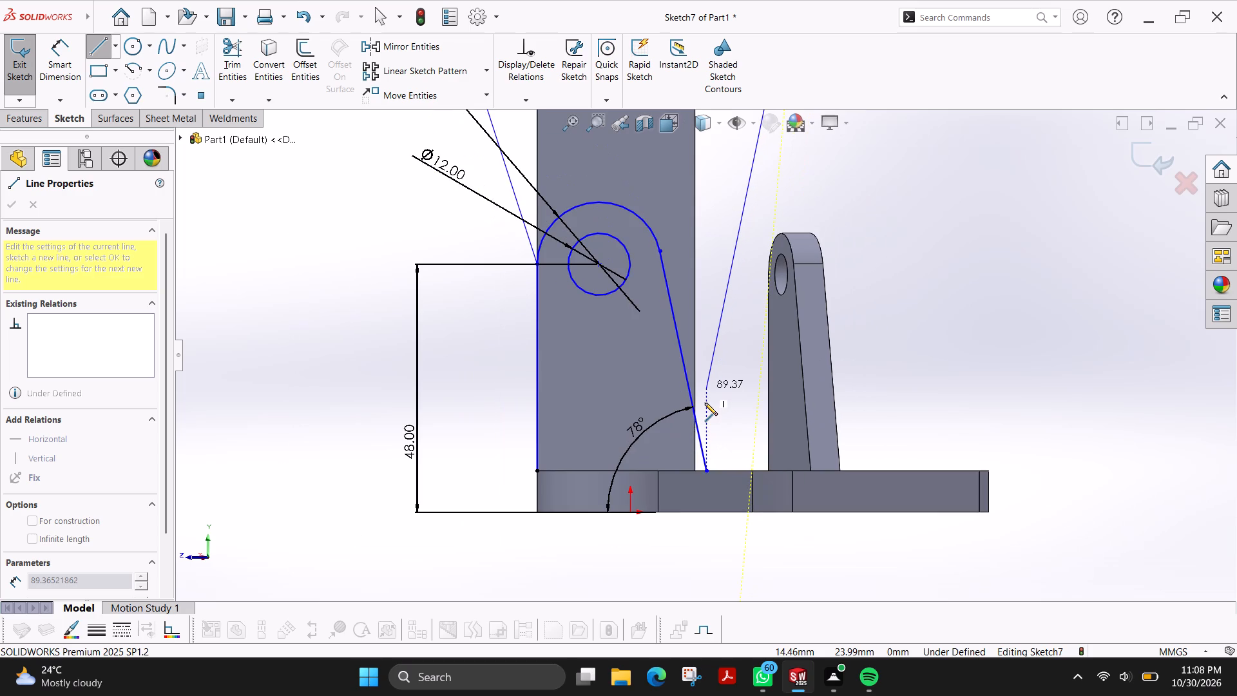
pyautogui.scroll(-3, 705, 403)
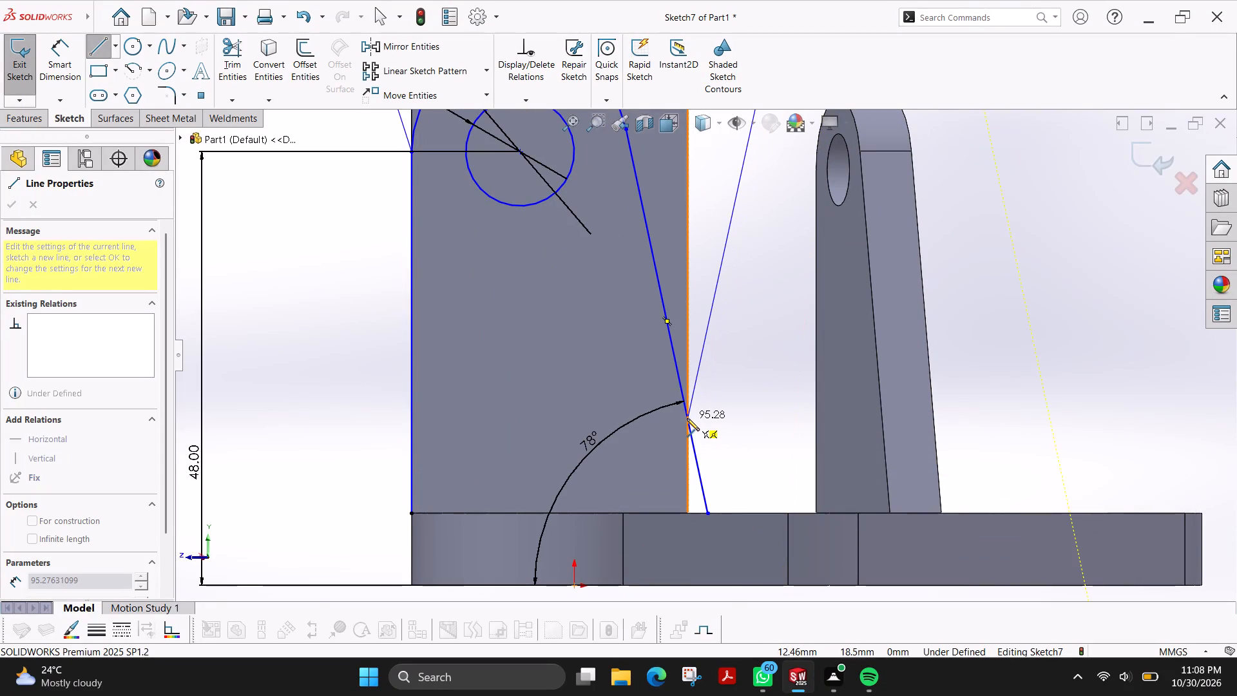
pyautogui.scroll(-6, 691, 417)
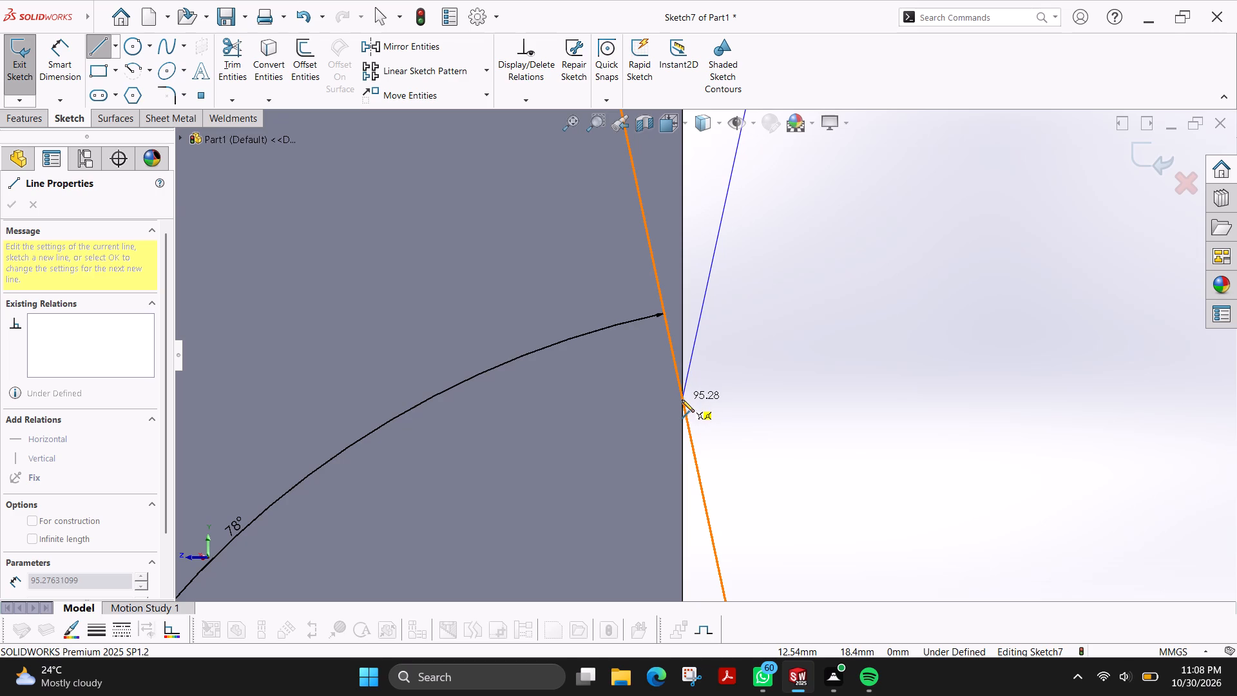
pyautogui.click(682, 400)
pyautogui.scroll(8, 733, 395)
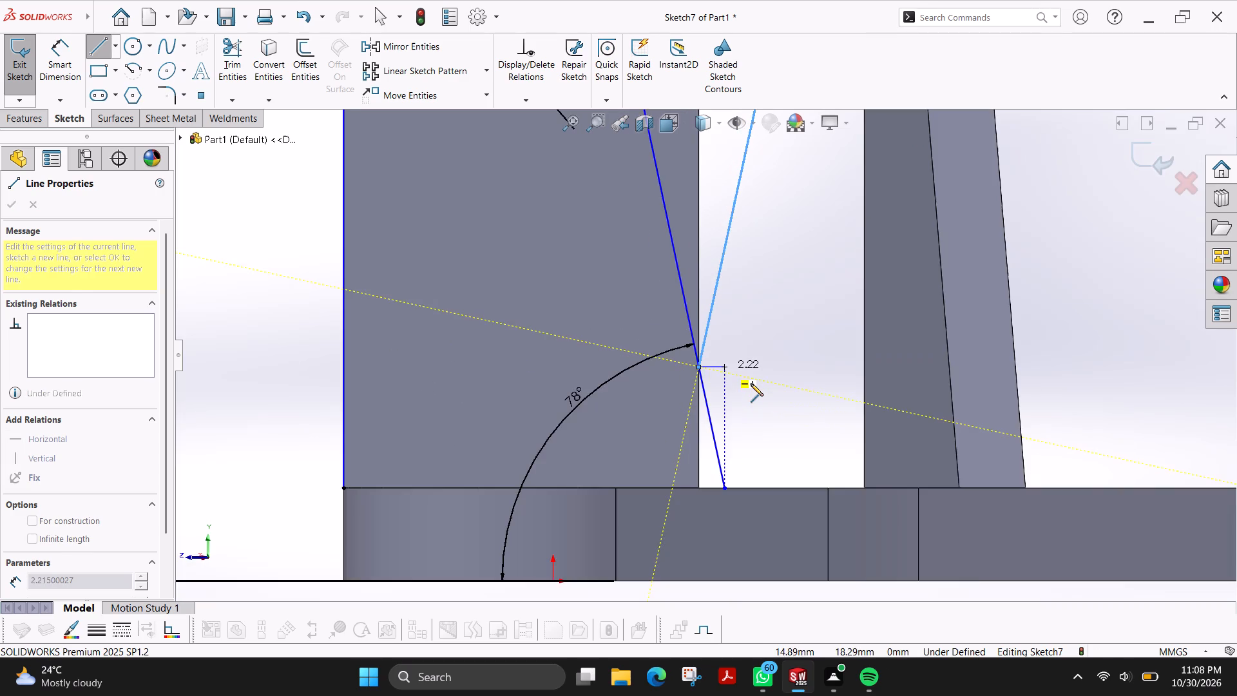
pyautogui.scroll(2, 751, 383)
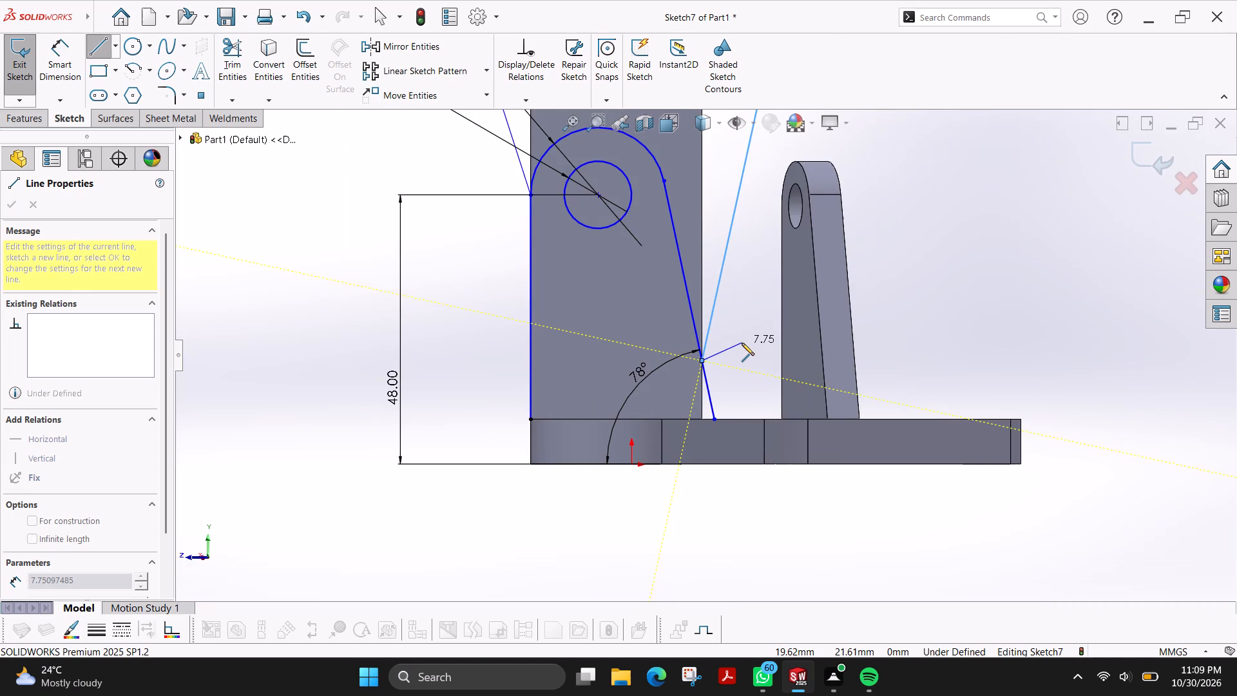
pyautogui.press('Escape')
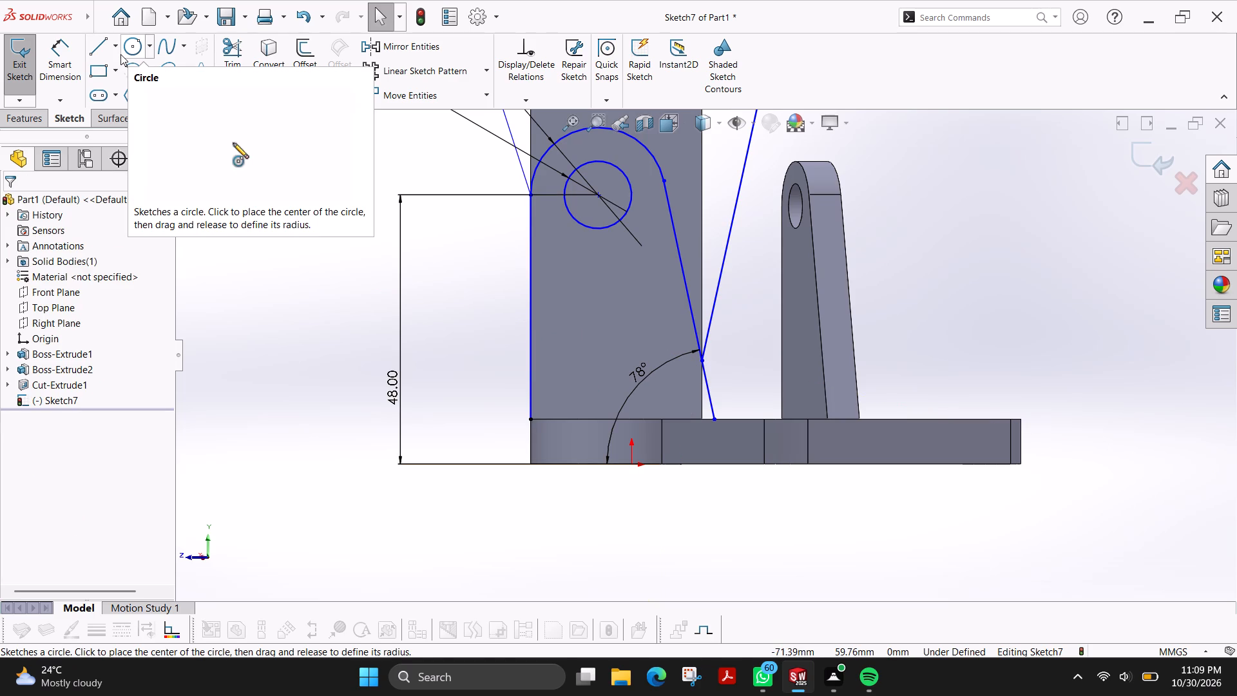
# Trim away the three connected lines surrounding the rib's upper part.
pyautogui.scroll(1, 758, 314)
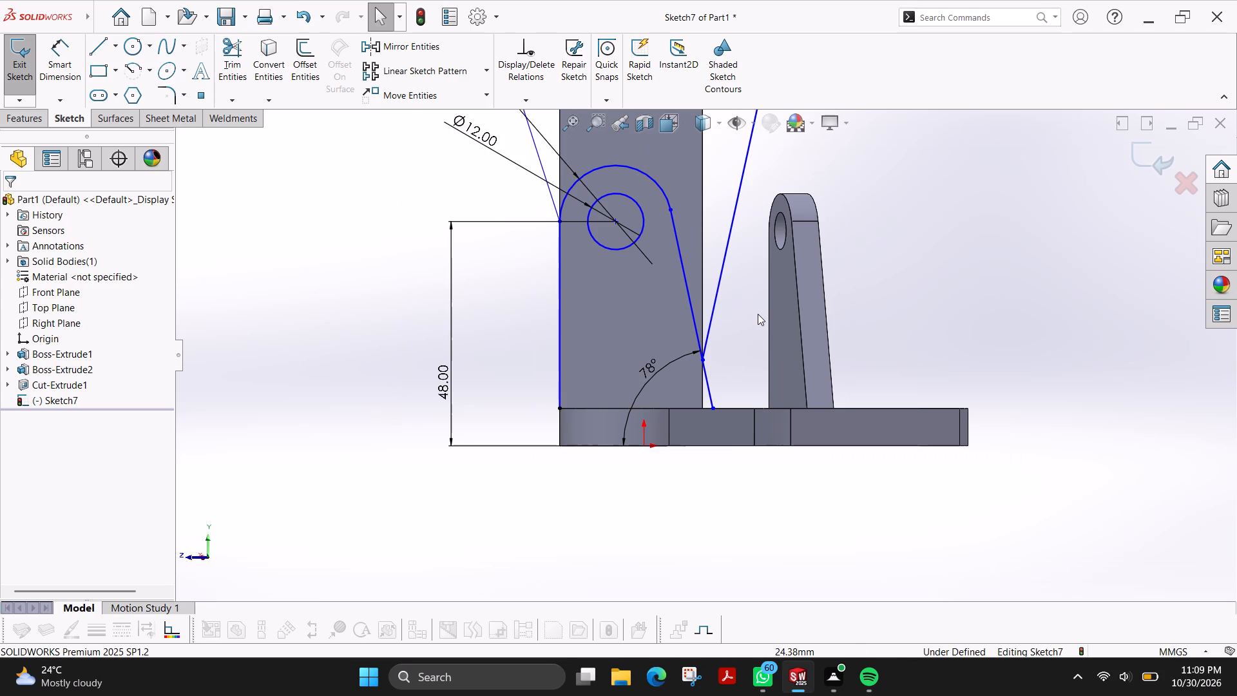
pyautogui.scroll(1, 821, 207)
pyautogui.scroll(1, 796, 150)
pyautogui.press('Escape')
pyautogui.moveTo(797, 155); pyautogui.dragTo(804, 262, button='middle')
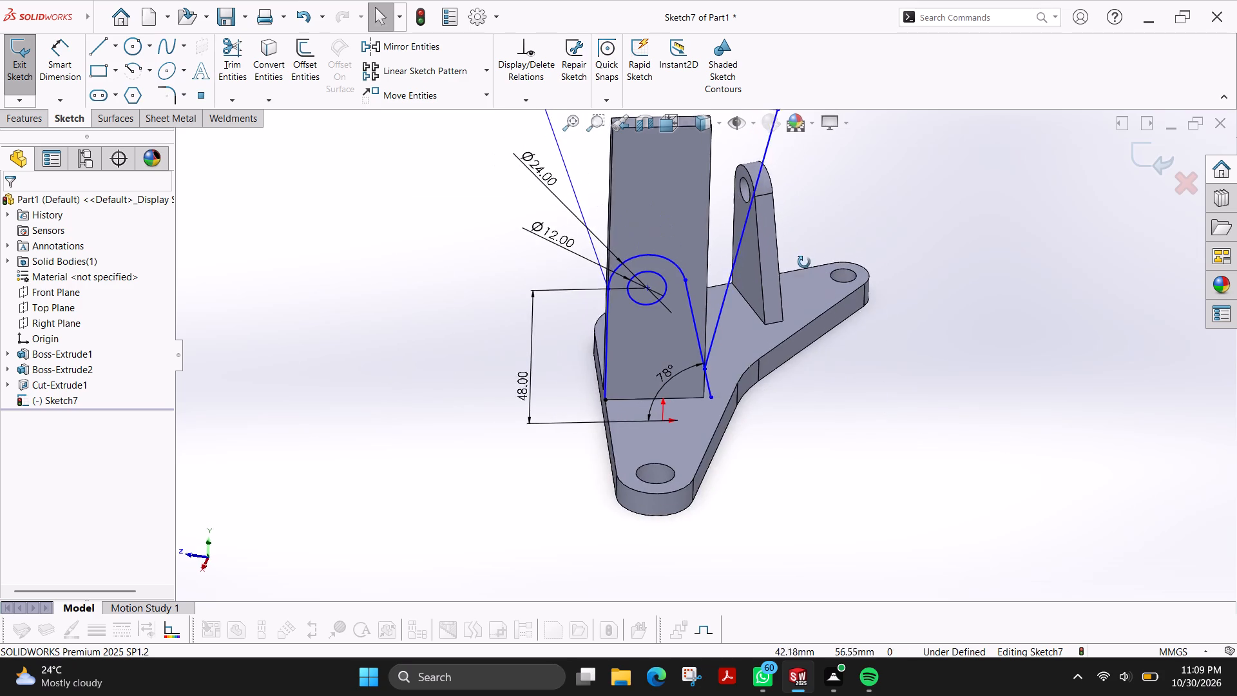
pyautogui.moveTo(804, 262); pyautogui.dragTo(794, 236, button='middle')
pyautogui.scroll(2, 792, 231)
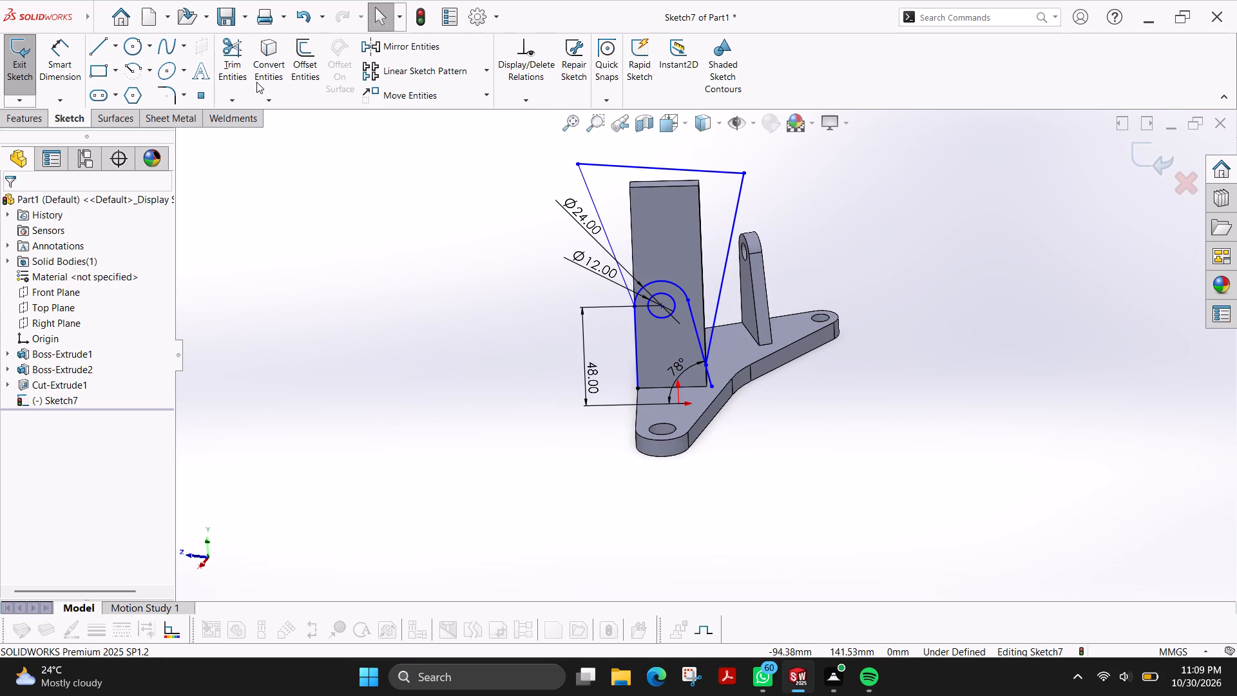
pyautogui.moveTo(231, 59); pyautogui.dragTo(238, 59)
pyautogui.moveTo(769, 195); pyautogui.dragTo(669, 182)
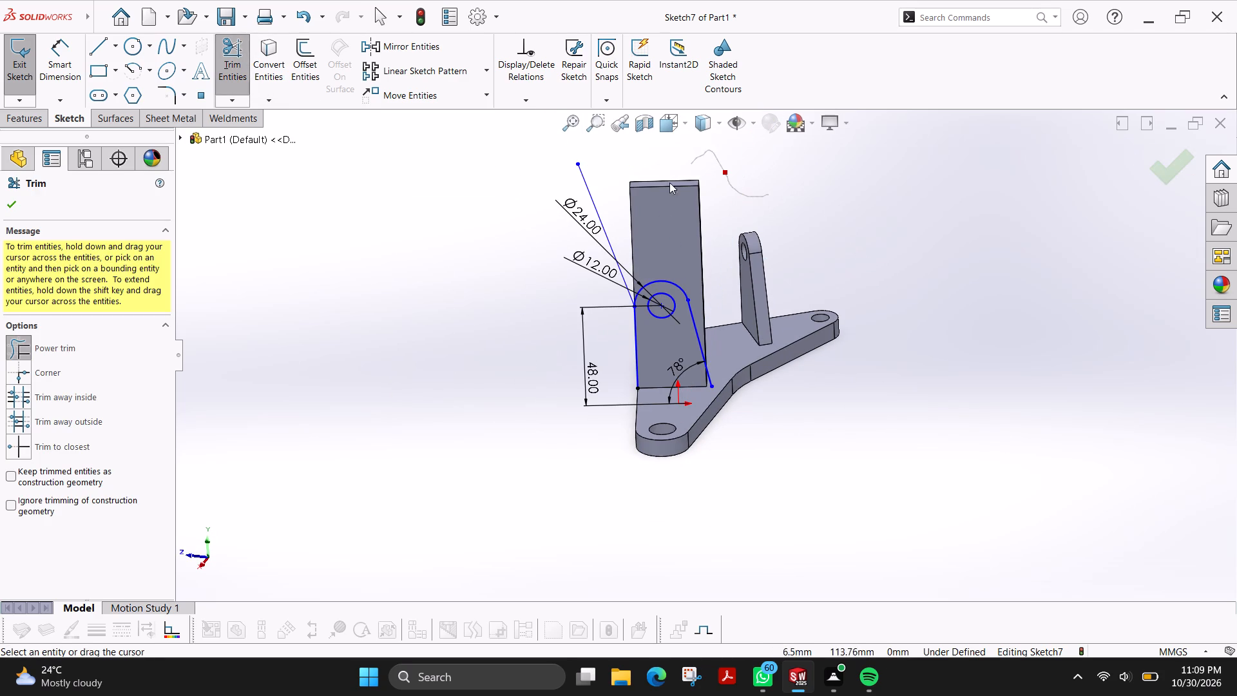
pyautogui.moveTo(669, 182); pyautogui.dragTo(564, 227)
# Examine the slanted line's lower end against the rib's base corner and the plate's top face.
pyautogui.moveTo(584, 303); pyautogui.dragTo(582, 246, button='middle')
pyautogui.scroll(-2, 732, 299)
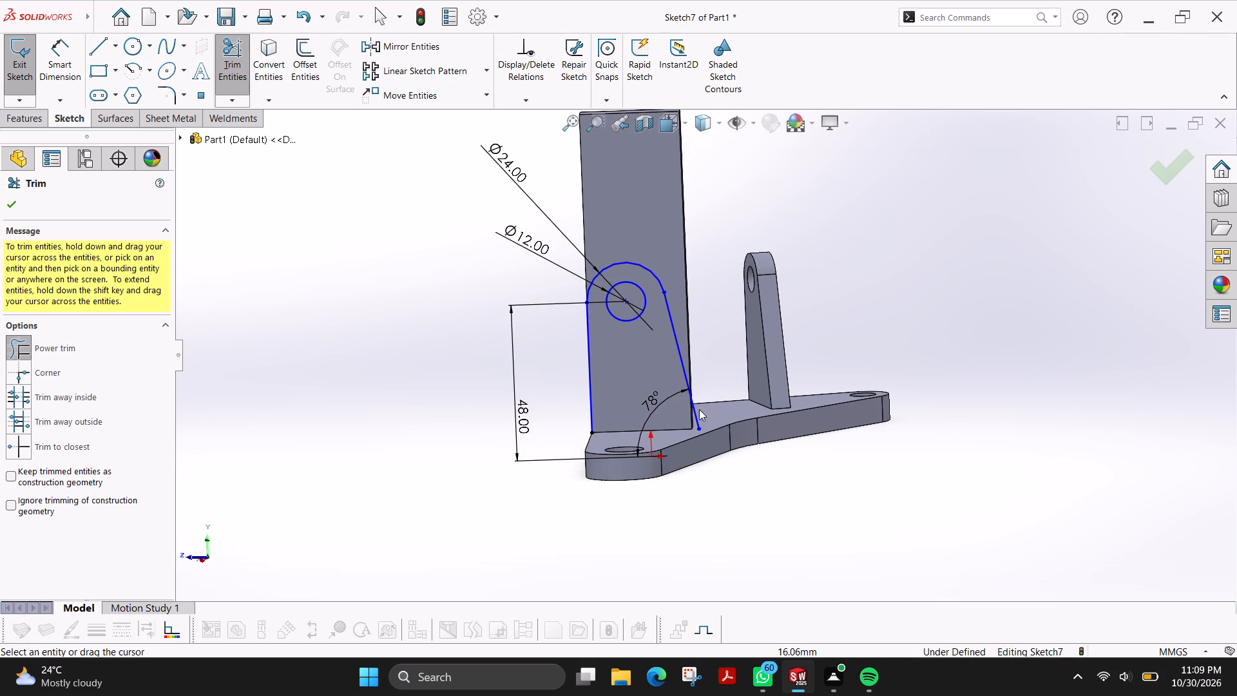
pyautogui.scroll(-11, 692, 413)
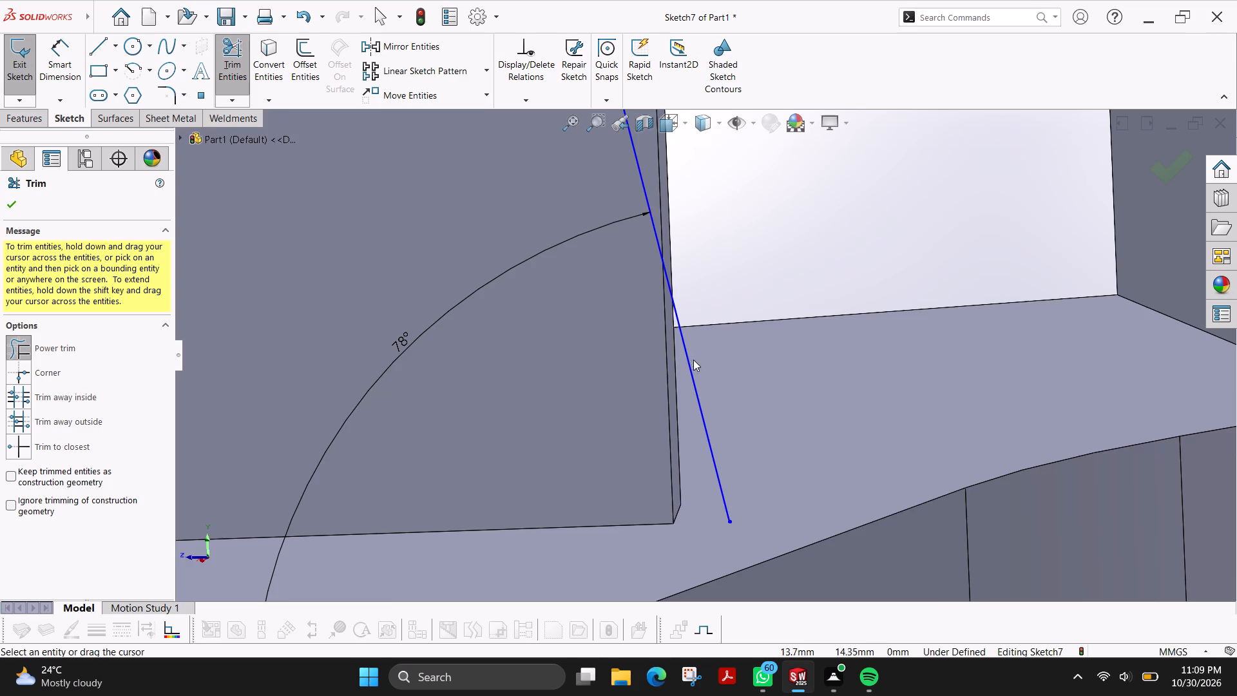
pyautogui.scroll(6, 679, 345)
pyautogui.scroll(4, 652, 285)
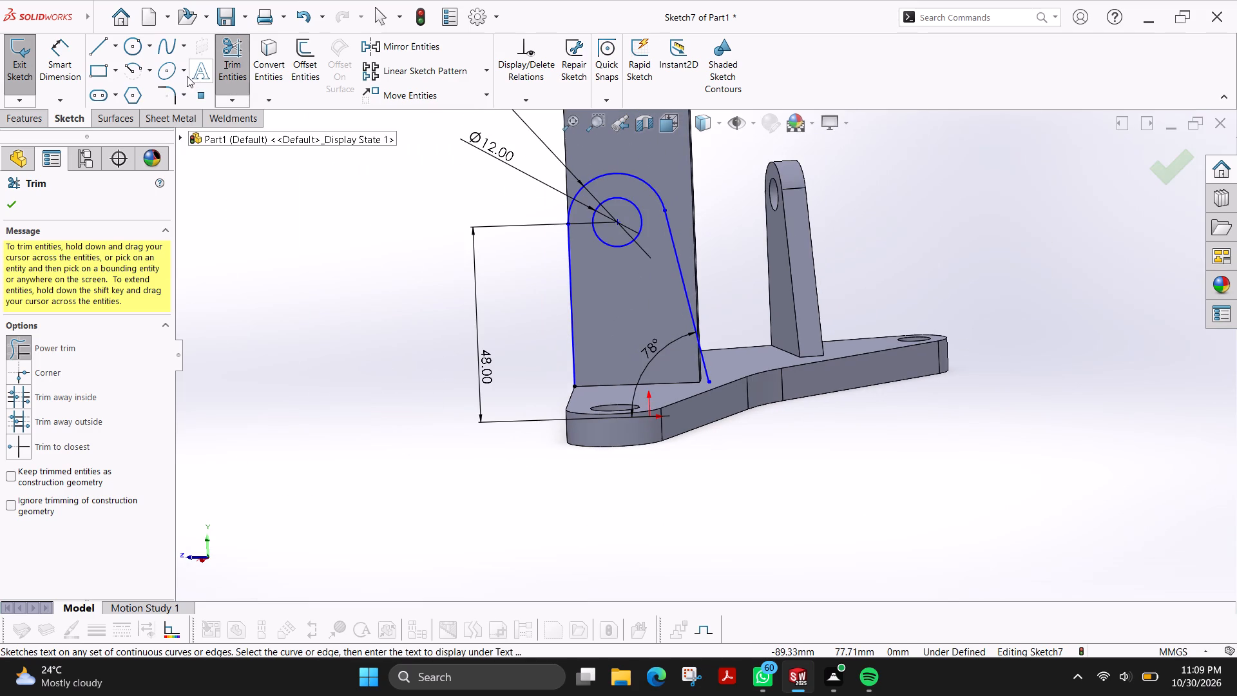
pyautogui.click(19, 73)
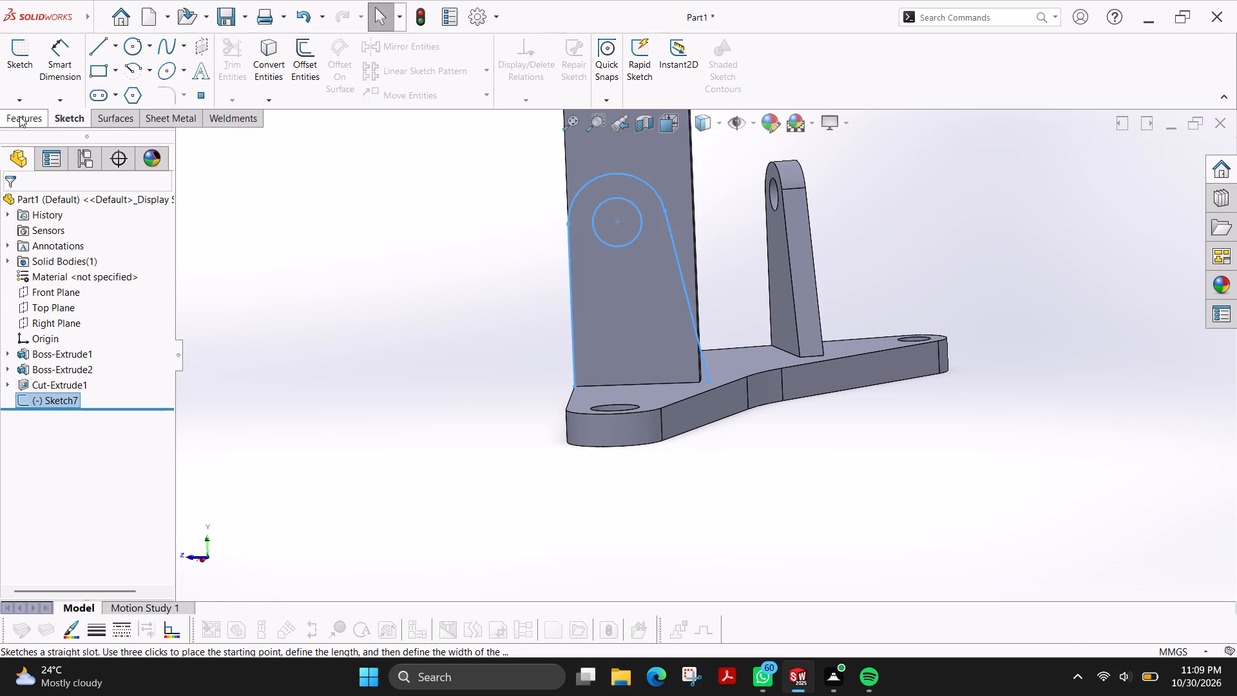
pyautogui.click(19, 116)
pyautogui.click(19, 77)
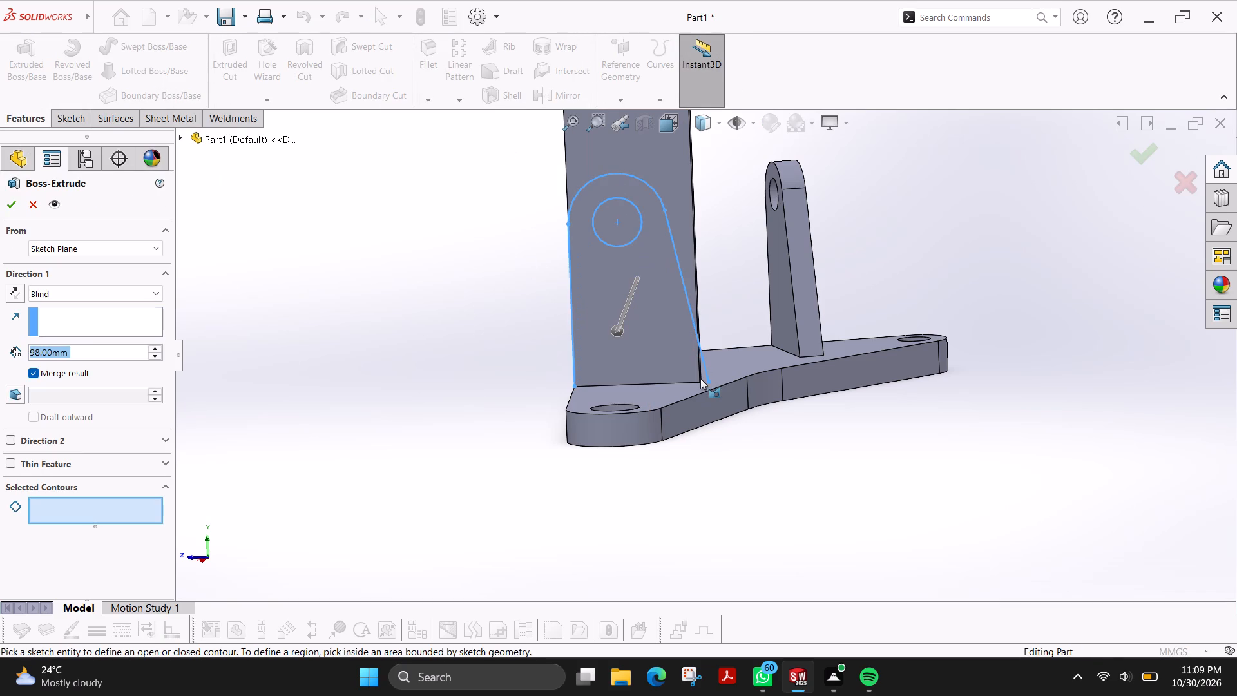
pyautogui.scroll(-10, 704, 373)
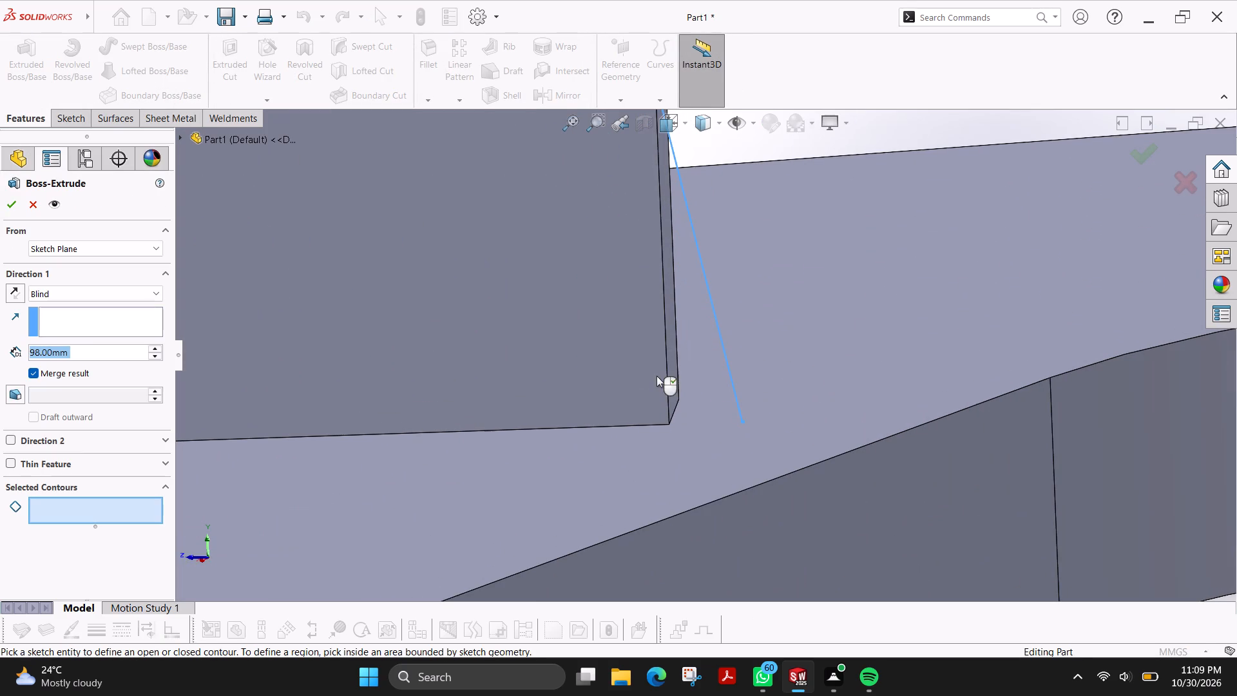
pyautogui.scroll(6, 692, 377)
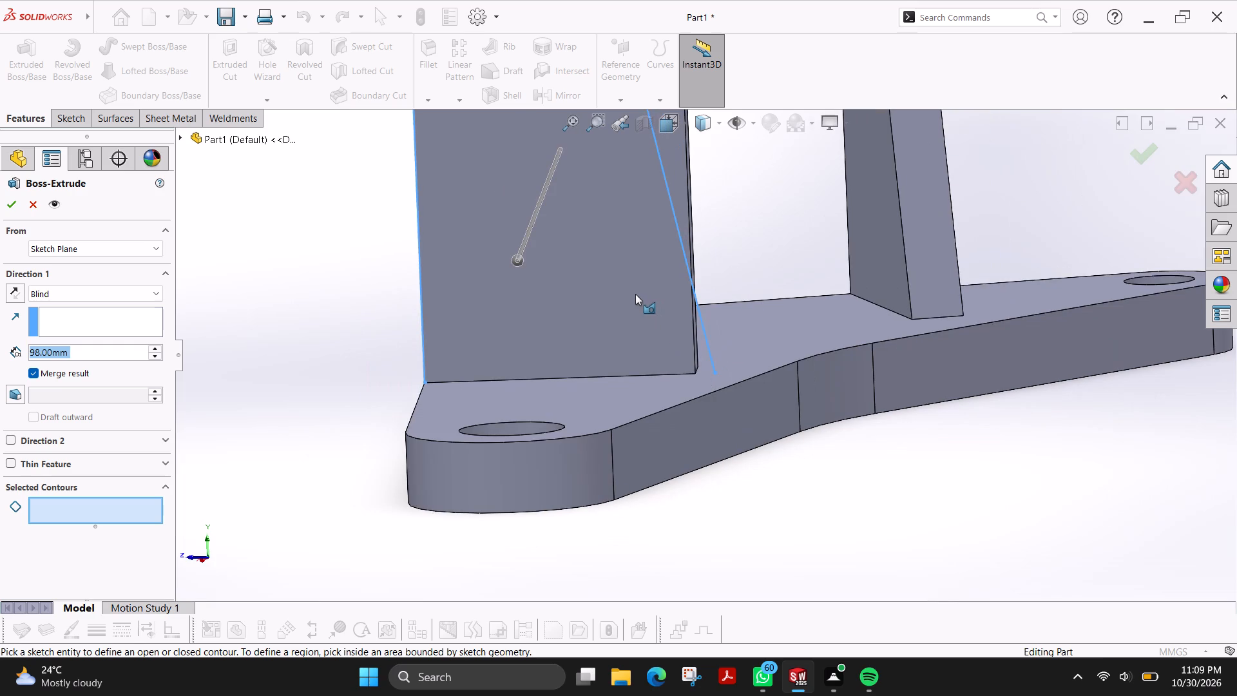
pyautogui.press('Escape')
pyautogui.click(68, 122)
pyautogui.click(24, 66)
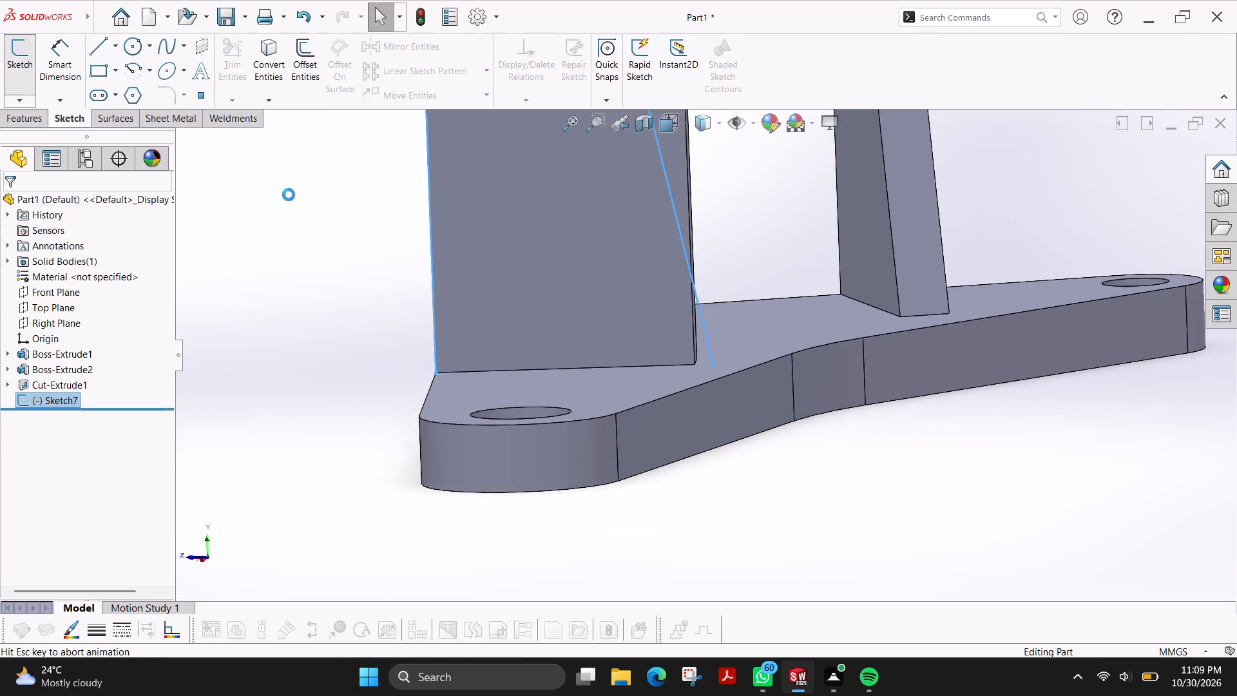
# Close the rib profile with a horizontal line about 32.8 mm long joining the lower ends of its vertical and slanted lines.
pyautogui.scroll(-4, 712, 385)
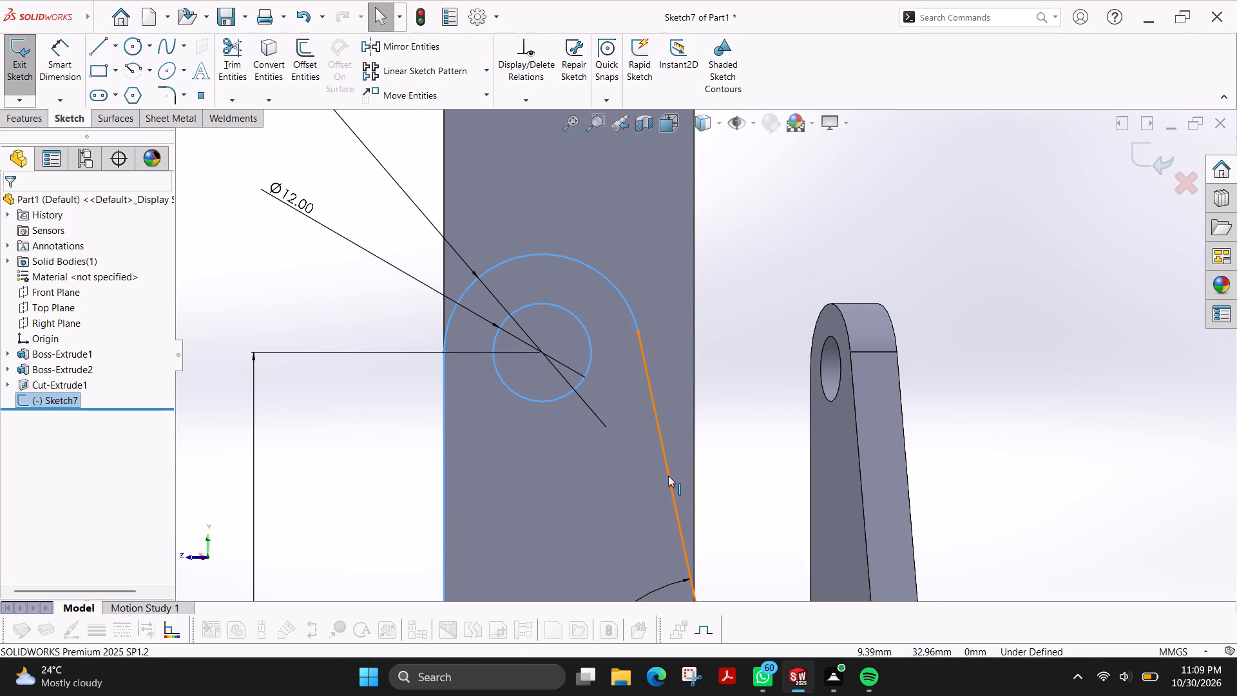
pyautogui.click(668, 476)
pyautogui.scroll(3, 634, 488)
pyautogui.scroll(-2, 637, 467)
pyautogui.scroll(4, 637, 467)
pyautogui.click(97, 50)
pyautogui.scroll(-4, 530, 334)
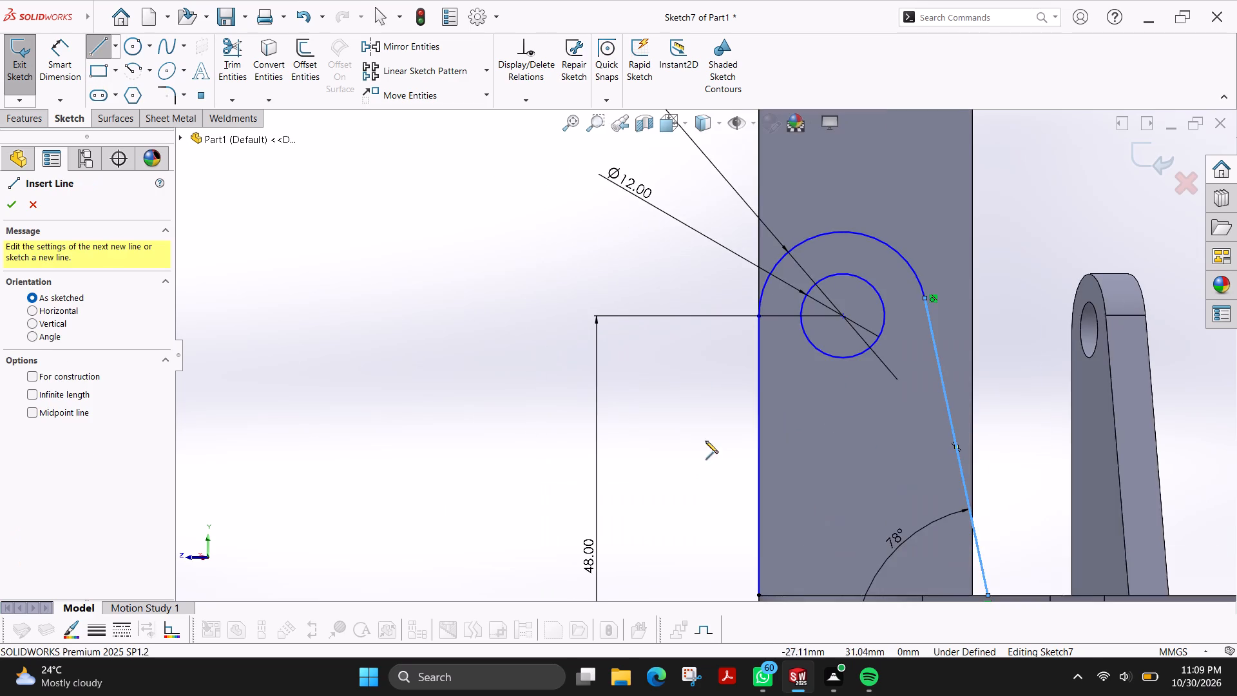
pyautogui.scroll(1, 825, 537)
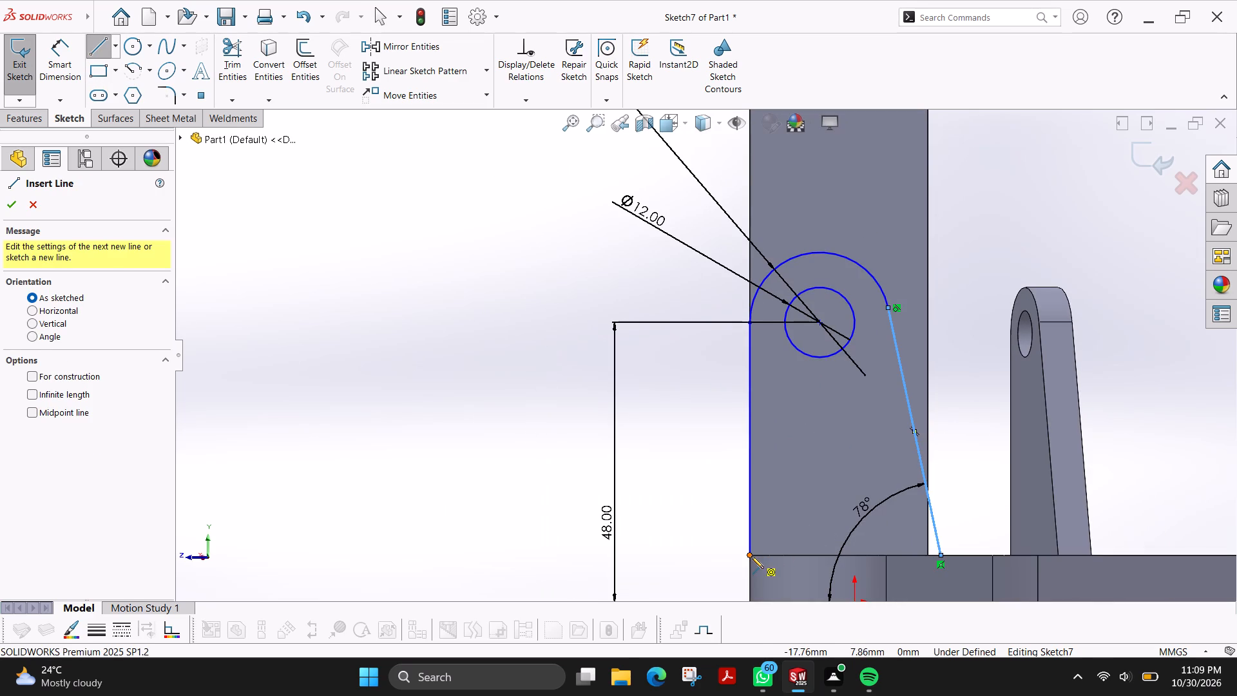
pyautogui.click(751, 556)
pyautogui.click(941, 554)
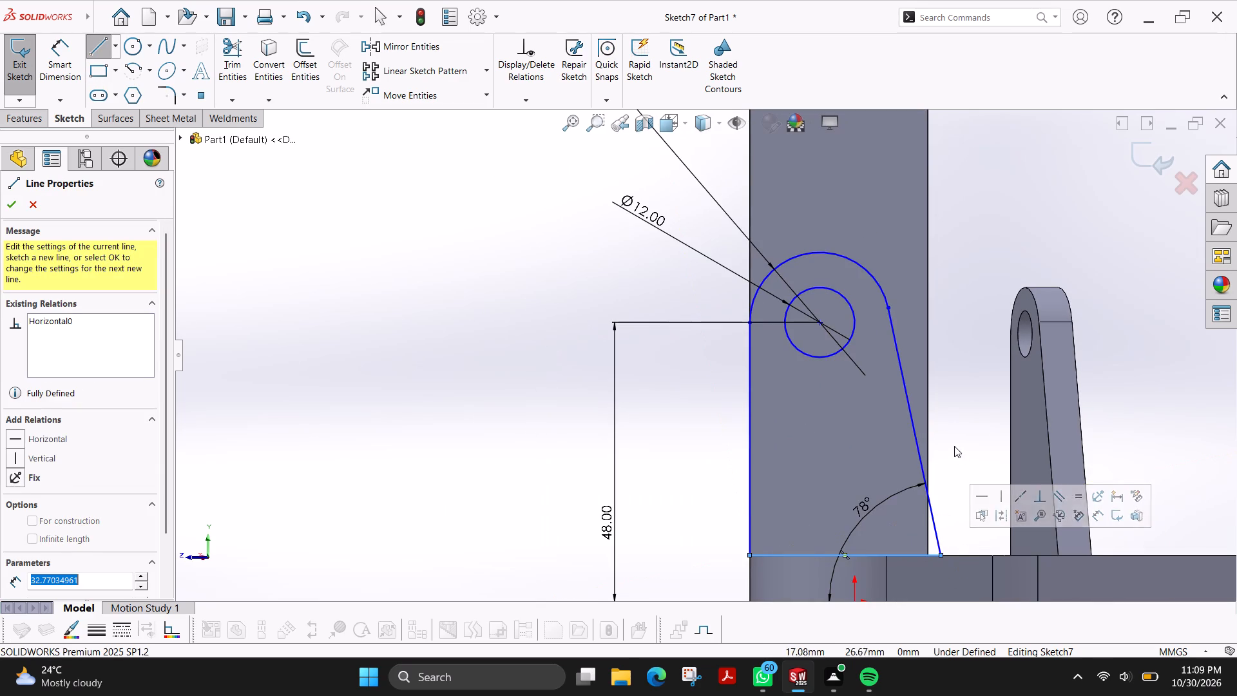
pyautogui.press('Escape')
# Extrude the closed rib profile with its hole as a 6 mm blind boss in the reversed direction, into the rib, with merged result.
pyautogui.scroll(2, 925, 507)
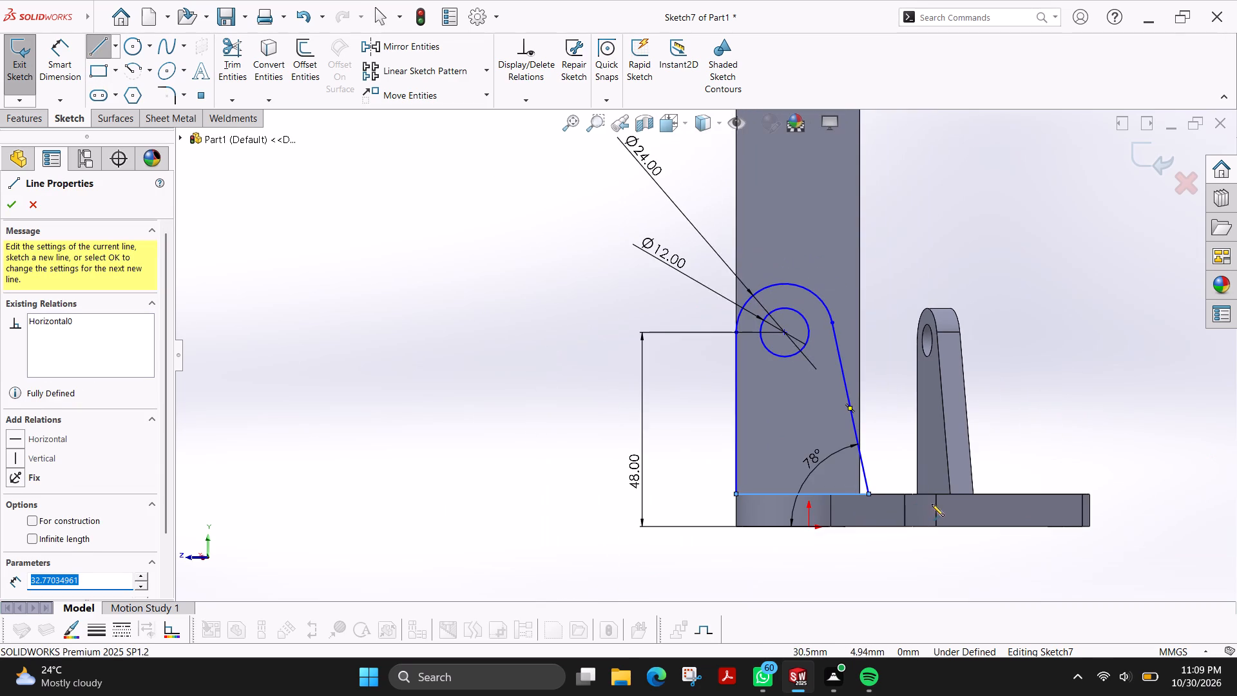
pyautogui.scroll(-1, 906, 478)
pyautogui.click(30, 121)
pyautogui.click(16, 75)
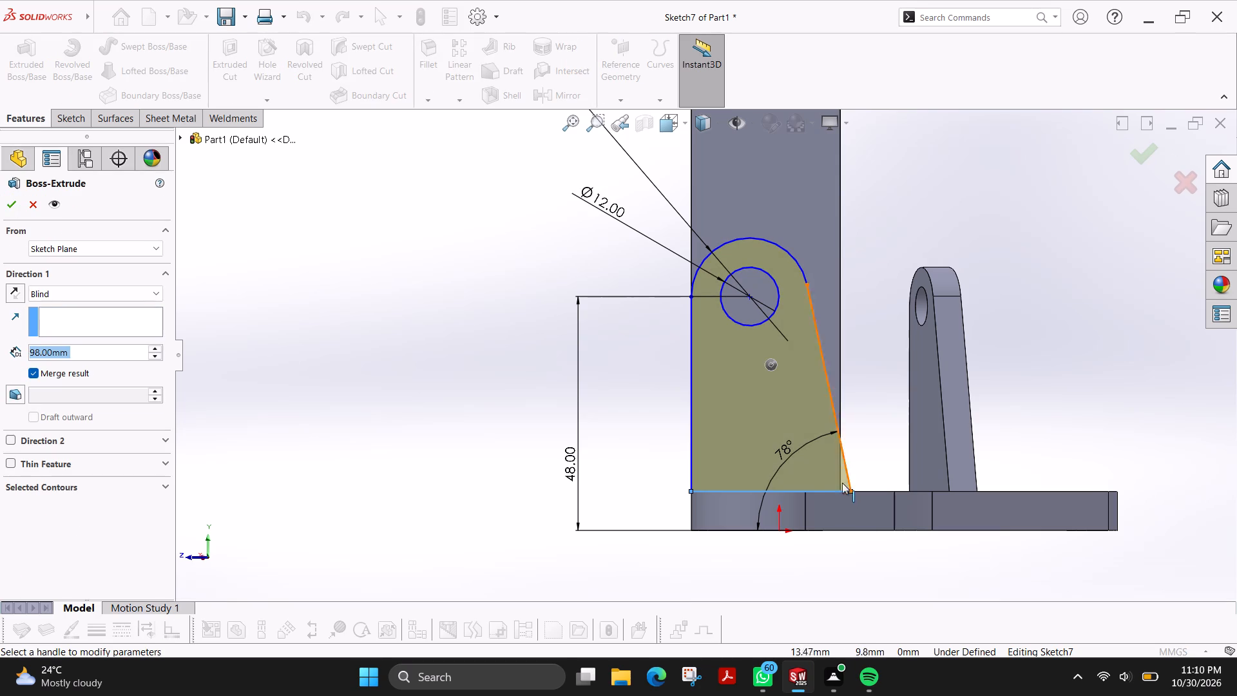
pyautogui.click(816, 475)
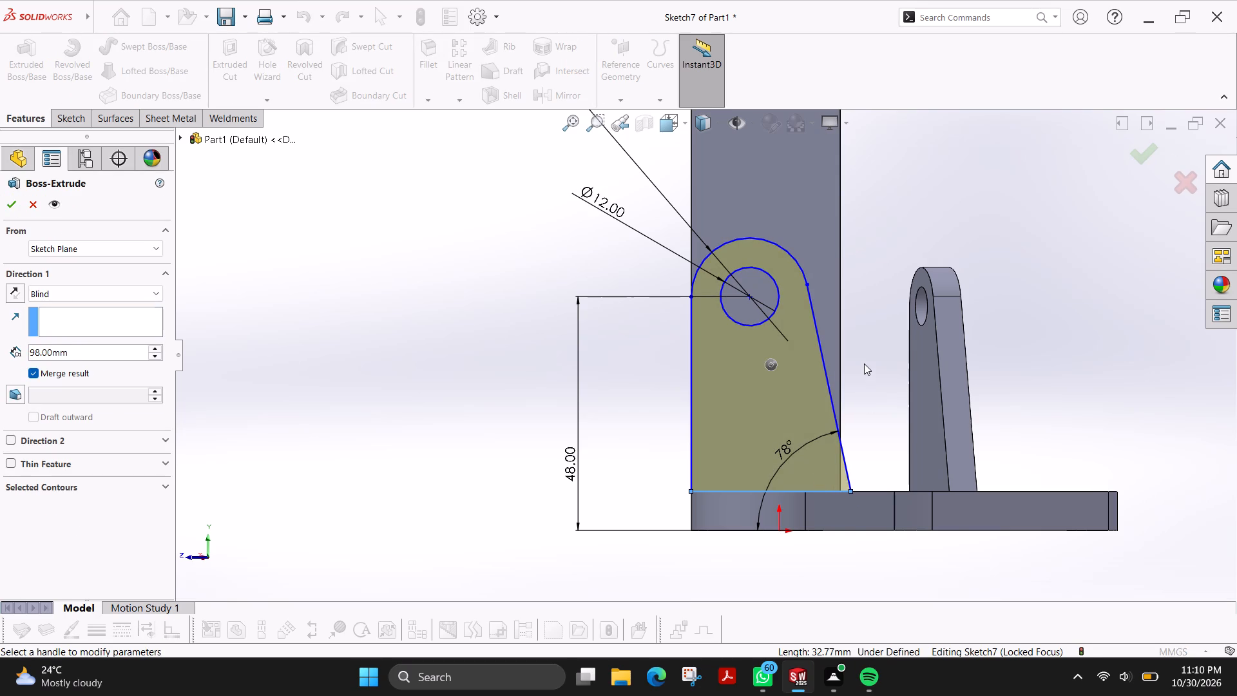
pyautogui.moveTo(873, 324); pyautogui.dragTo(830, 361, button='middle')
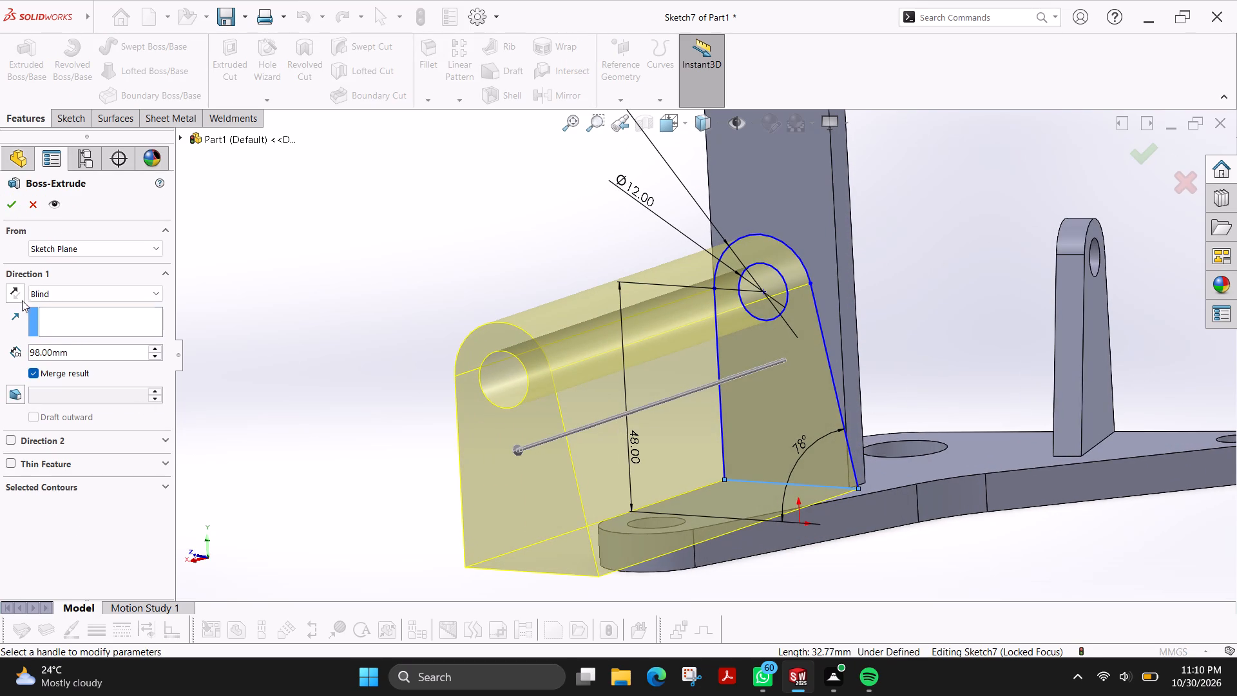
pyautogui.click(16, 295)
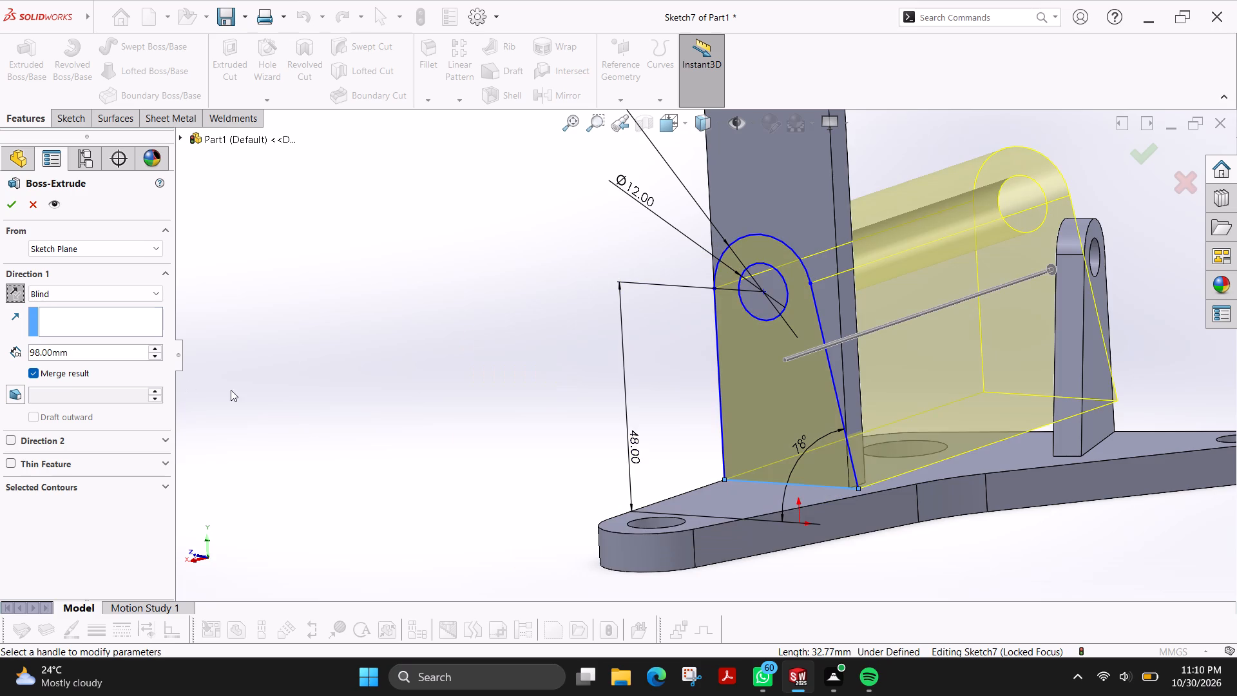
pyautogui.click(151, 354)
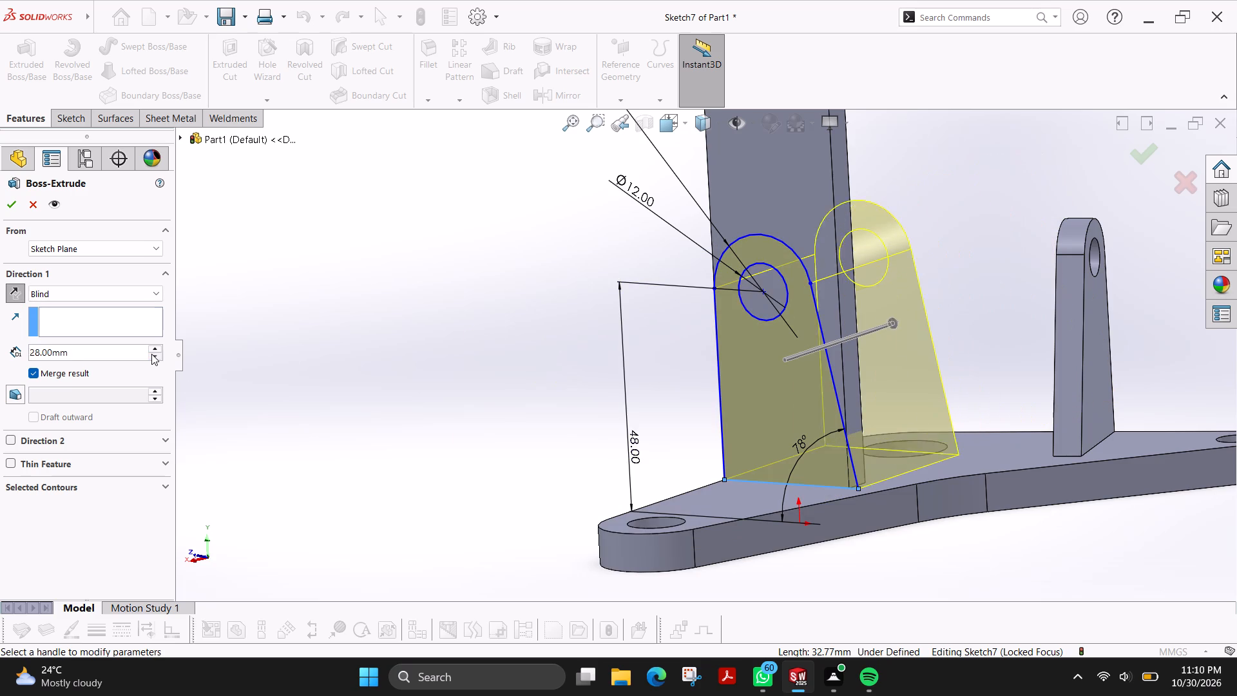
pyautogui.click(151, 354)
pyautogui.moveTo(928, 373); pyautogui.dragTo(894, 385, button='middle')
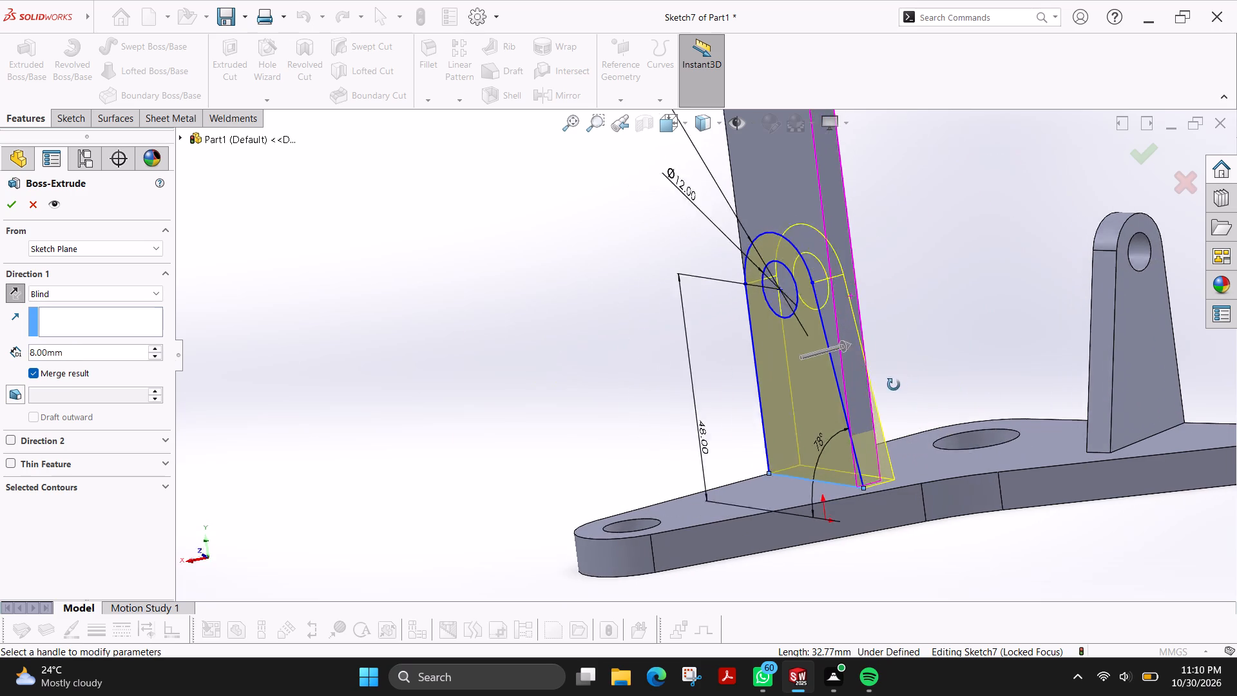
pyautogui.moveTo(894, 385); pyautogui.dragTo(842, 409, button='middle')
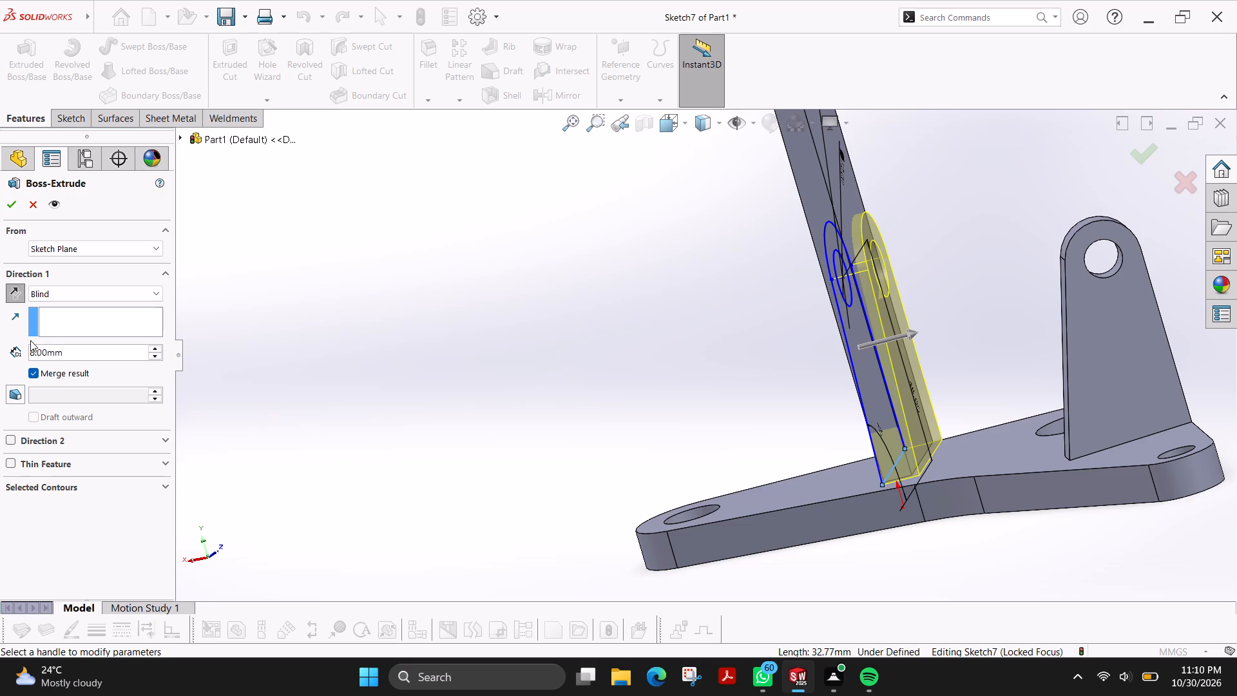
pyautogui.doubleClick(84, 353)
pyautogui.press('6')
pyautogui.press('Return')
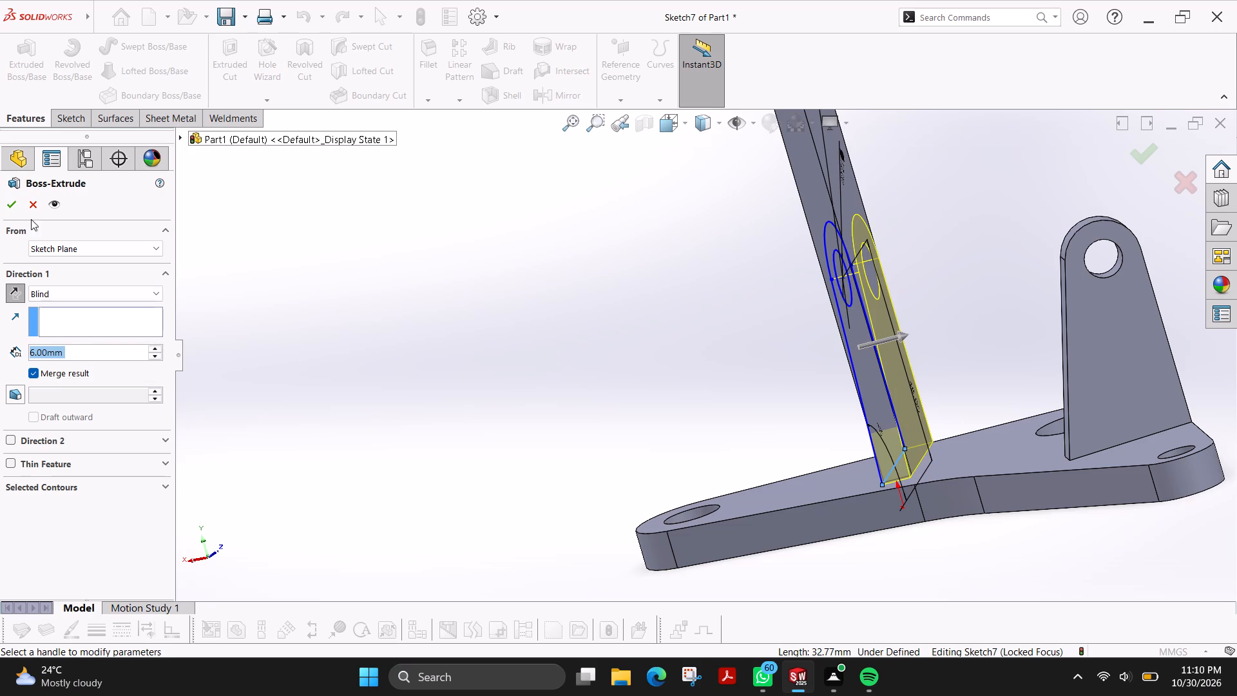
pyautogui.click(11, 211)
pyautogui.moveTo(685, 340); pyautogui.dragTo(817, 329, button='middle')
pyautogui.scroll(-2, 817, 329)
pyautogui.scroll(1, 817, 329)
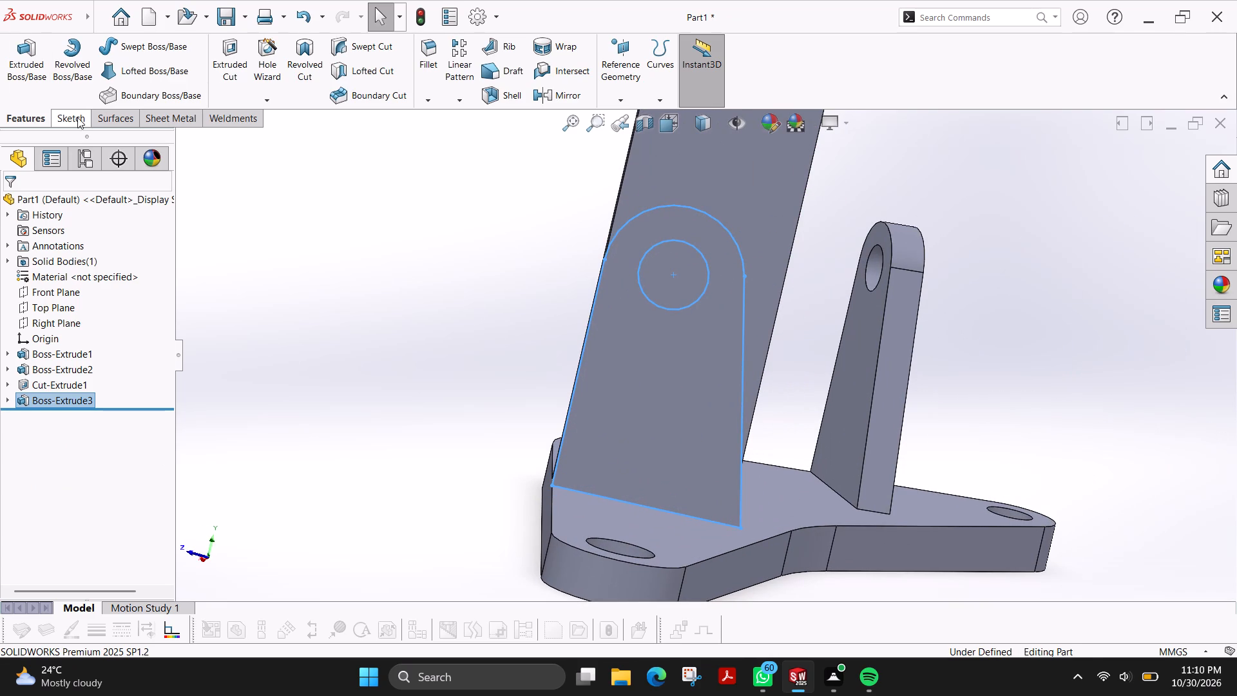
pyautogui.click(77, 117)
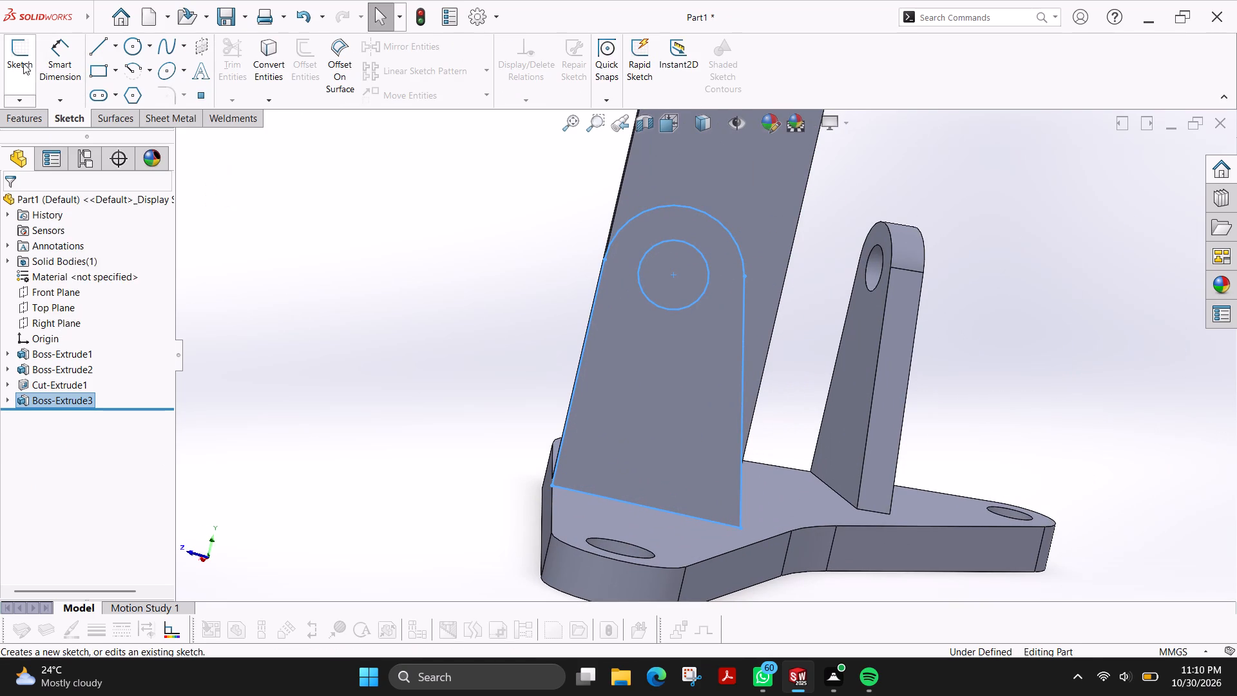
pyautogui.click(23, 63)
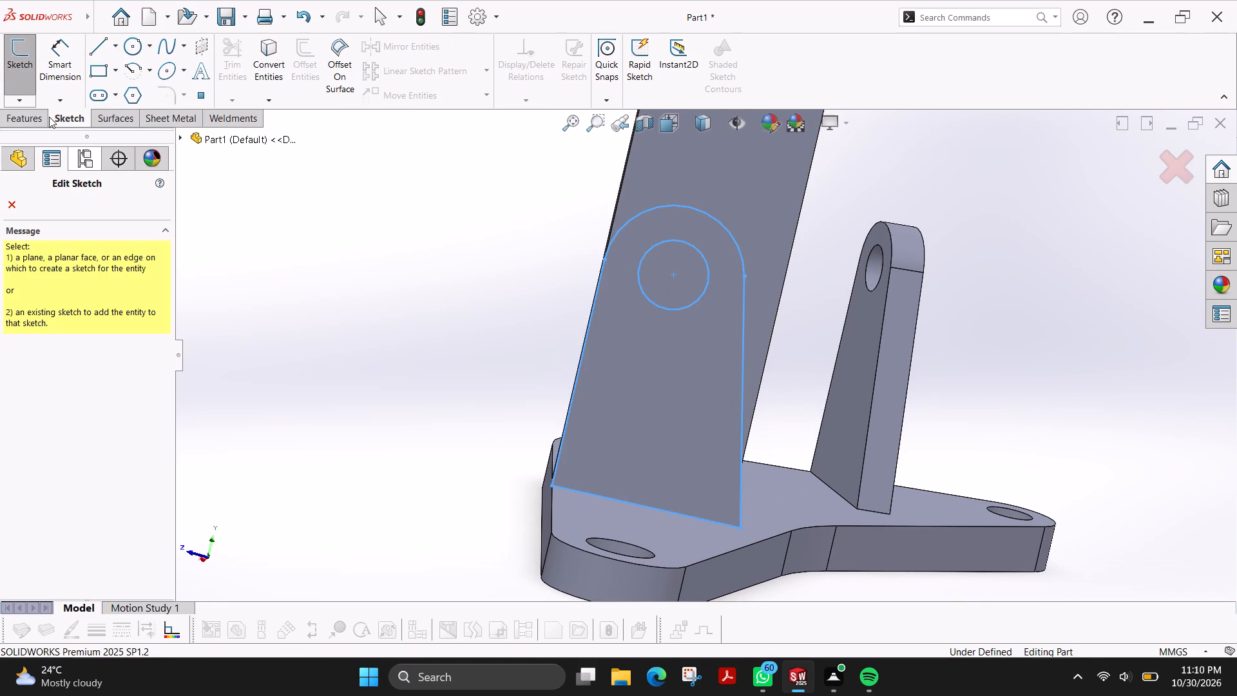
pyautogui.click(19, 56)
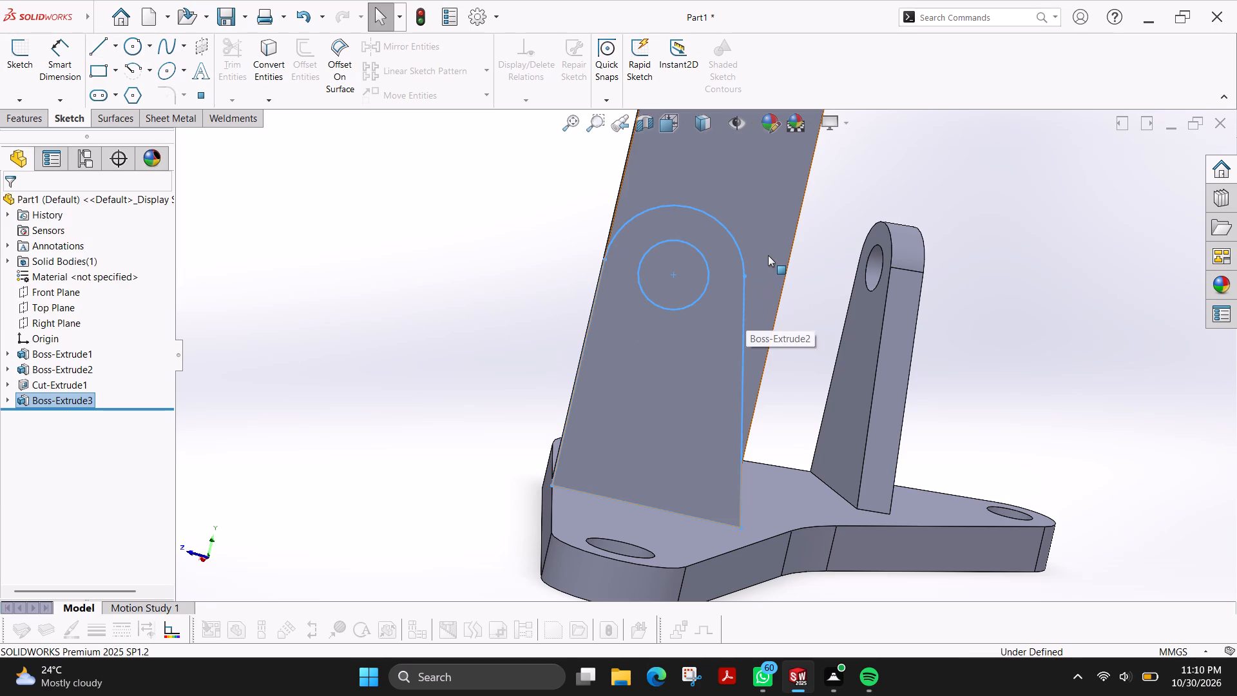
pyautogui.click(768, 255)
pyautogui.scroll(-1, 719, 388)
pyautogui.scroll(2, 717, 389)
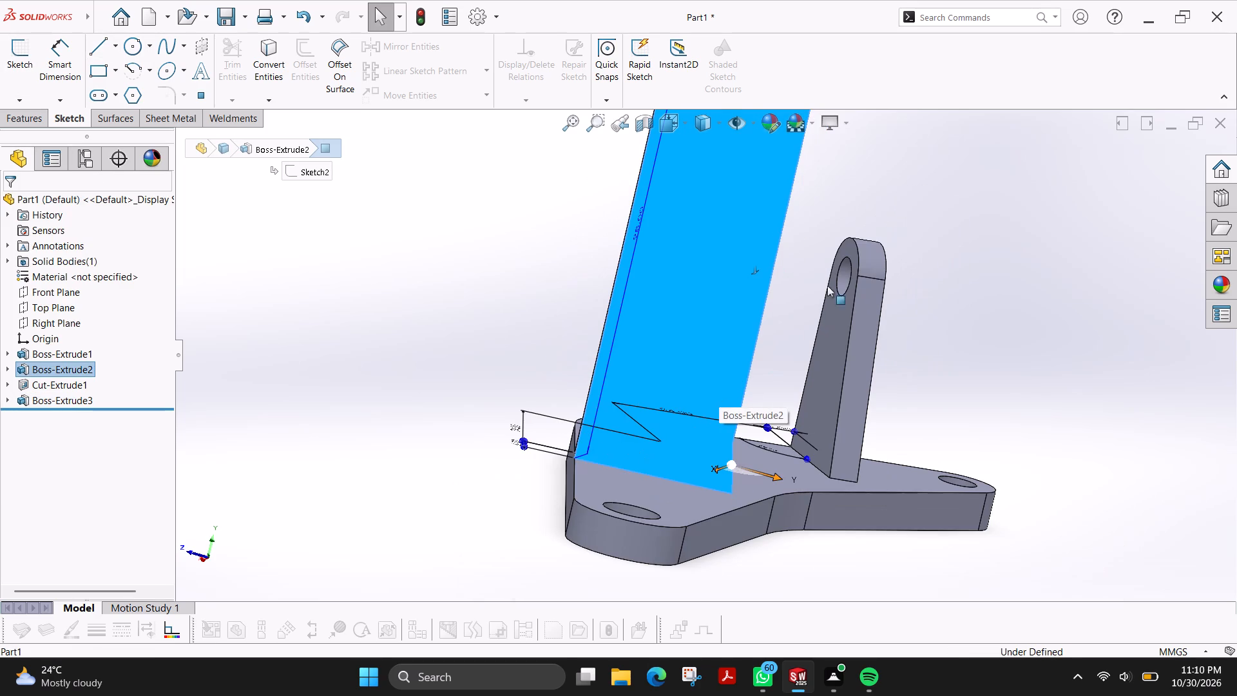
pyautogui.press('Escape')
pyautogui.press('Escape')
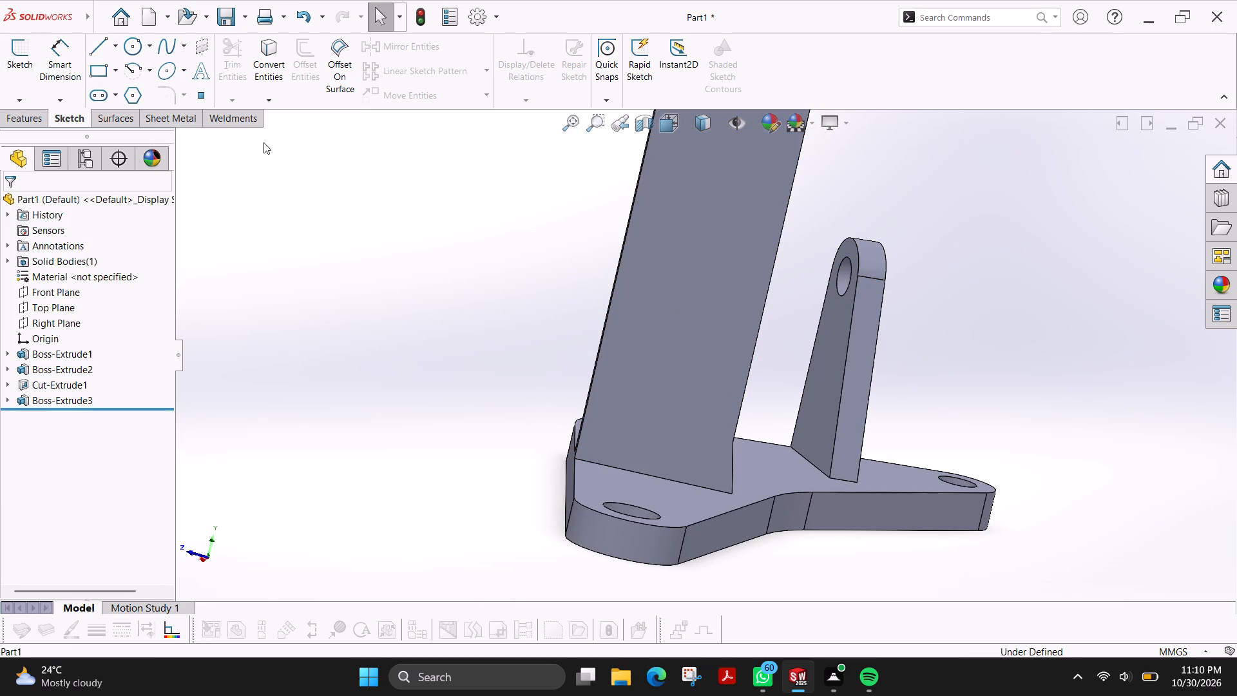
# Start a new sketch on the tall rib's broad side face.
pyautogui.click(26, 59)
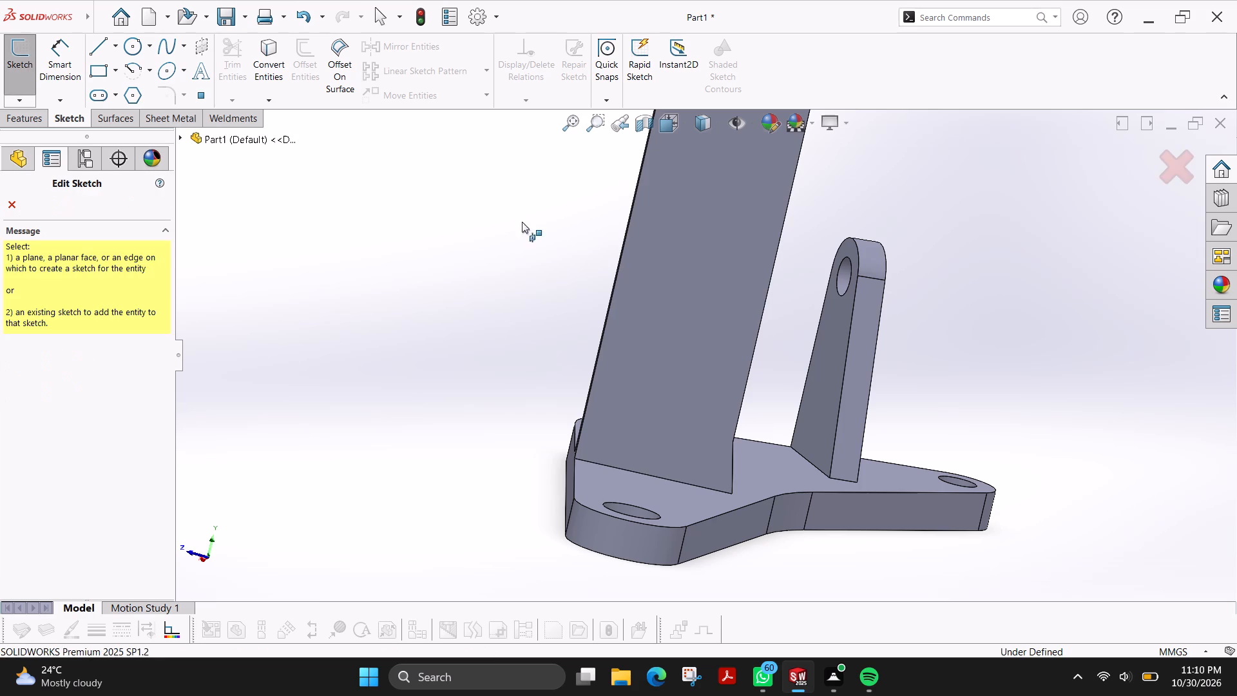
pyautogui.click(700, 220)
pyautogui.scroll(-2, 696, 385)
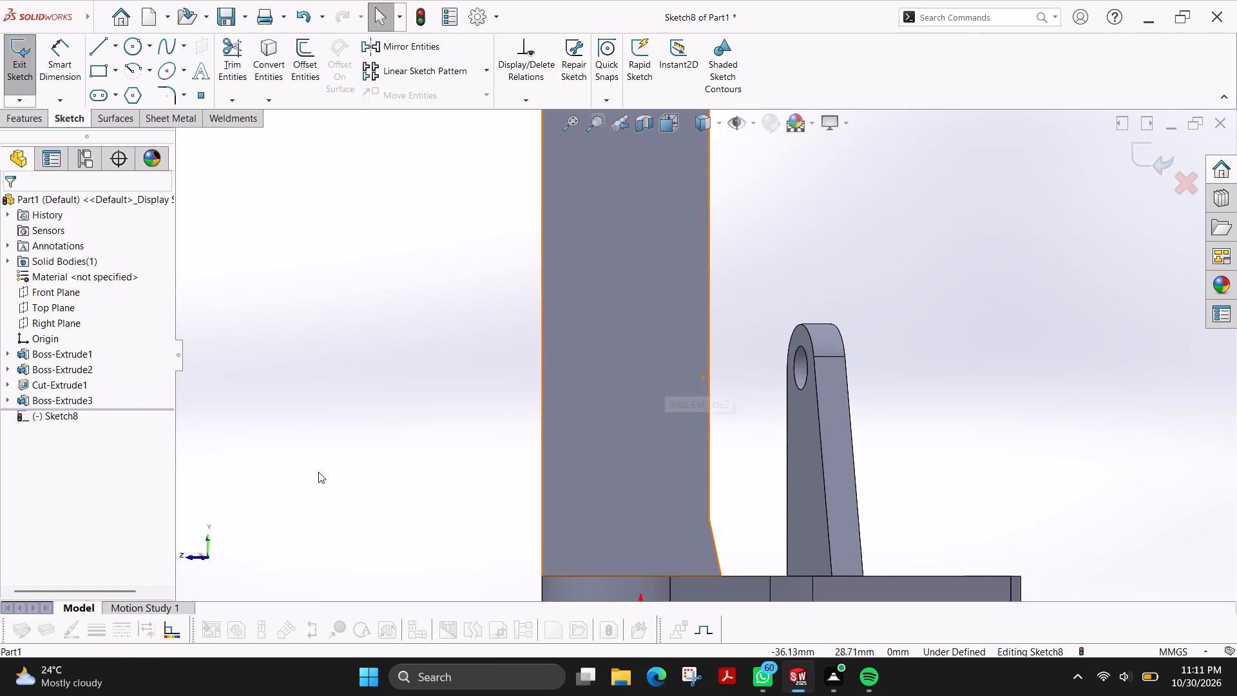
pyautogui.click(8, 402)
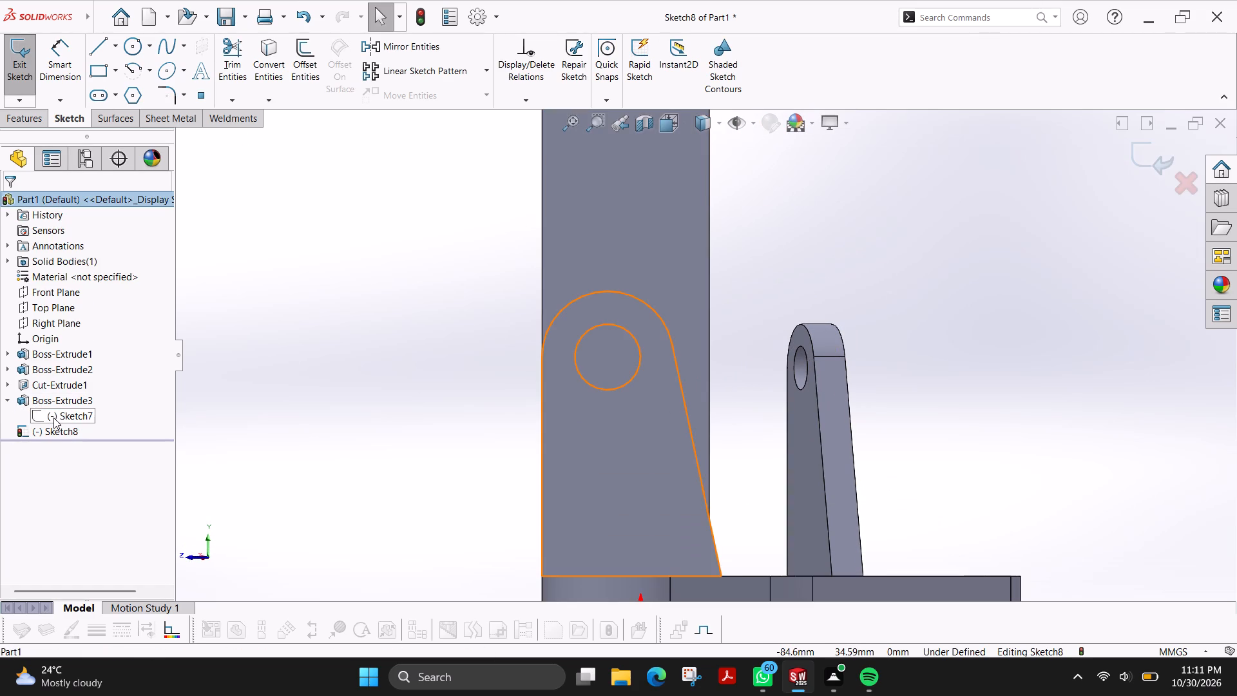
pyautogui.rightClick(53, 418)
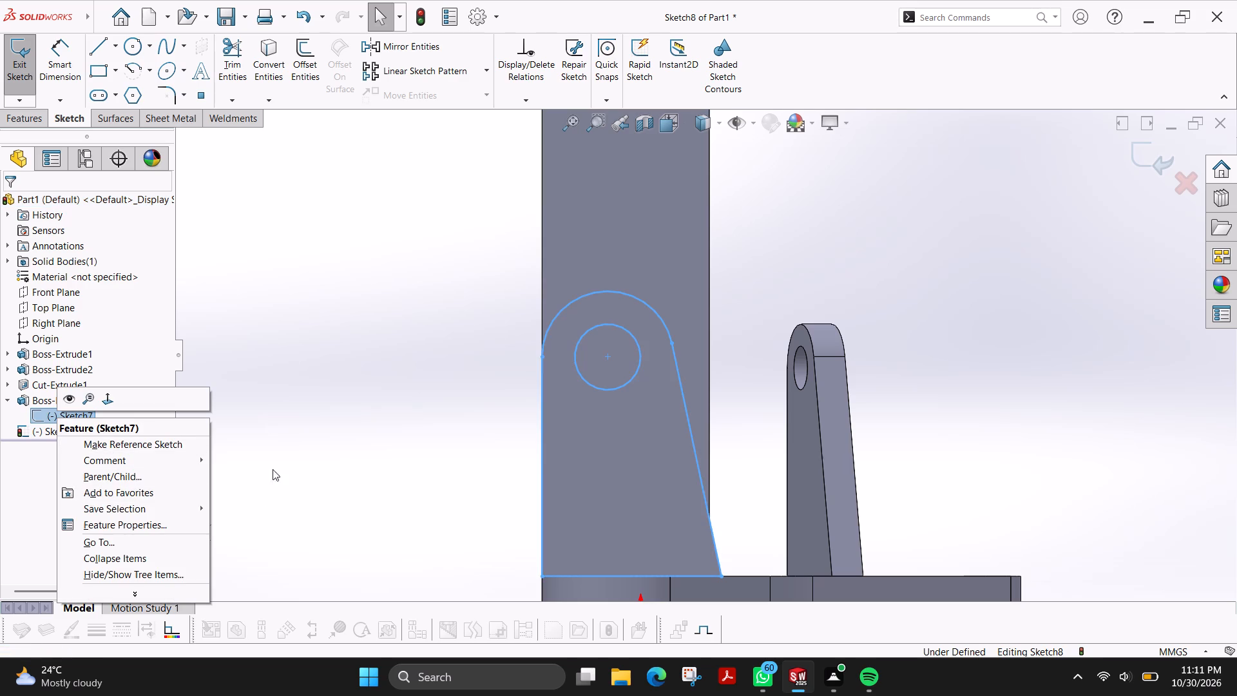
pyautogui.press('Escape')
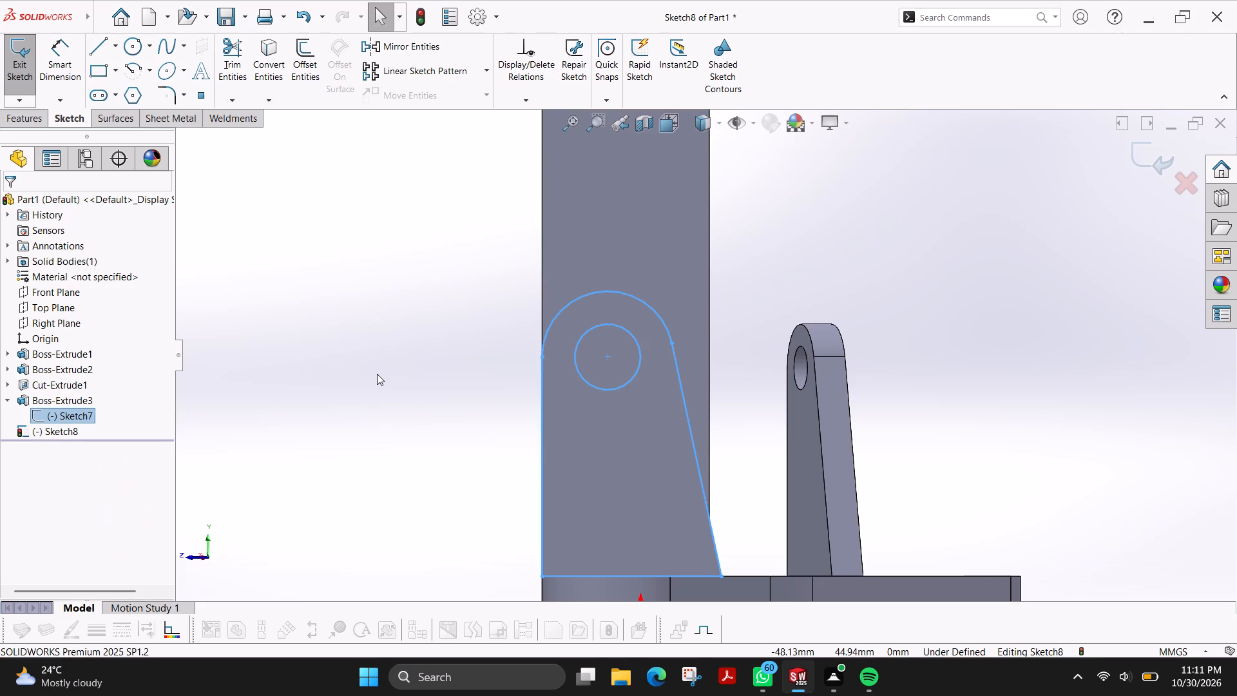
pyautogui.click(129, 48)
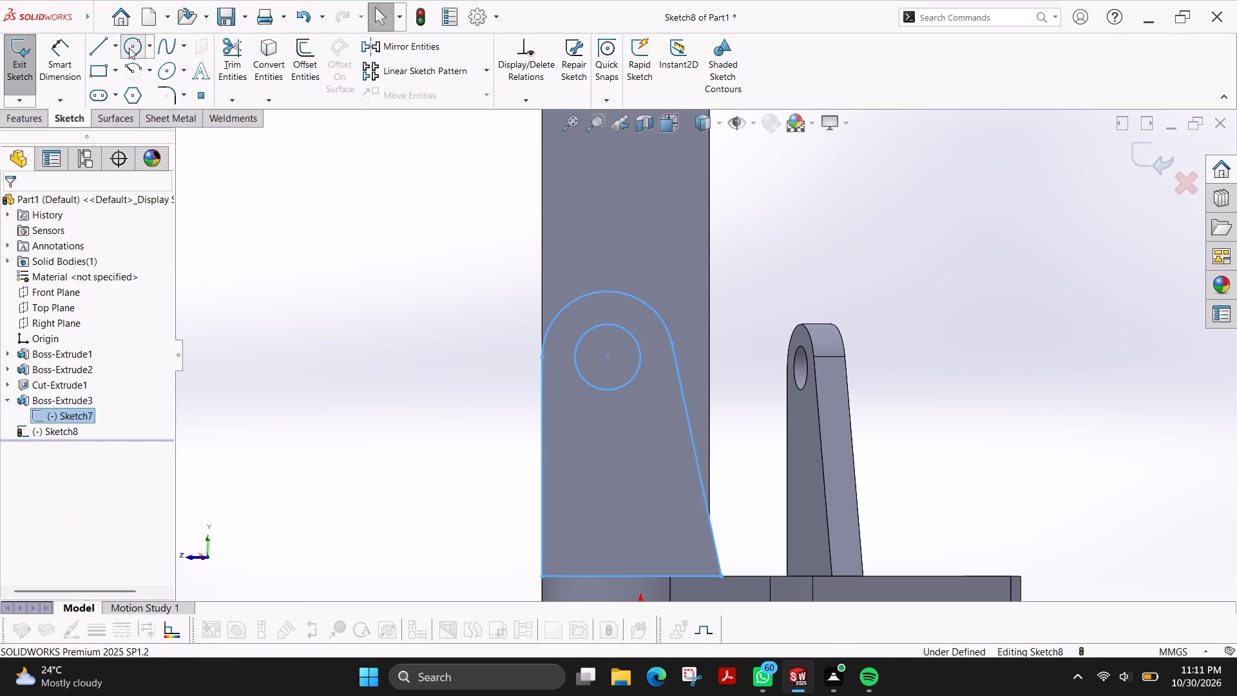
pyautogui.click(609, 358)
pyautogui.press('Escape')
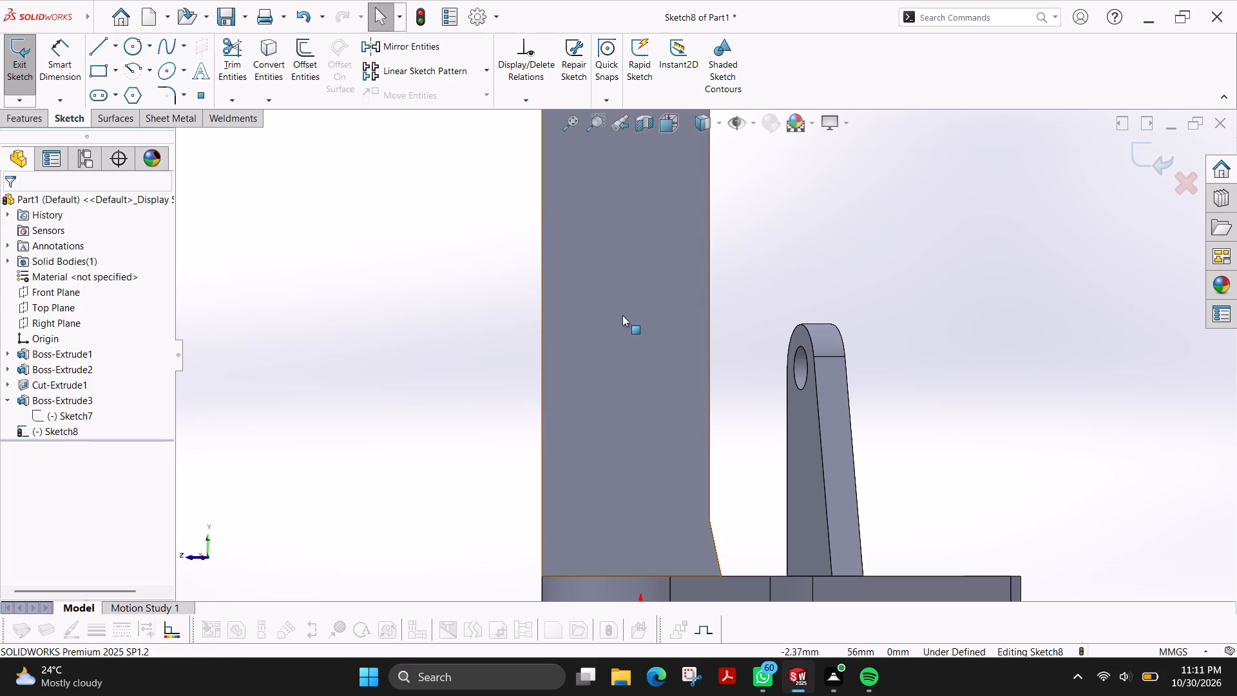
# Sketch a vertical line about 75 mm long up the rib's straight edge and a slanted line about 77 mm long from its base edge.
pyautogui.click(104, 44)
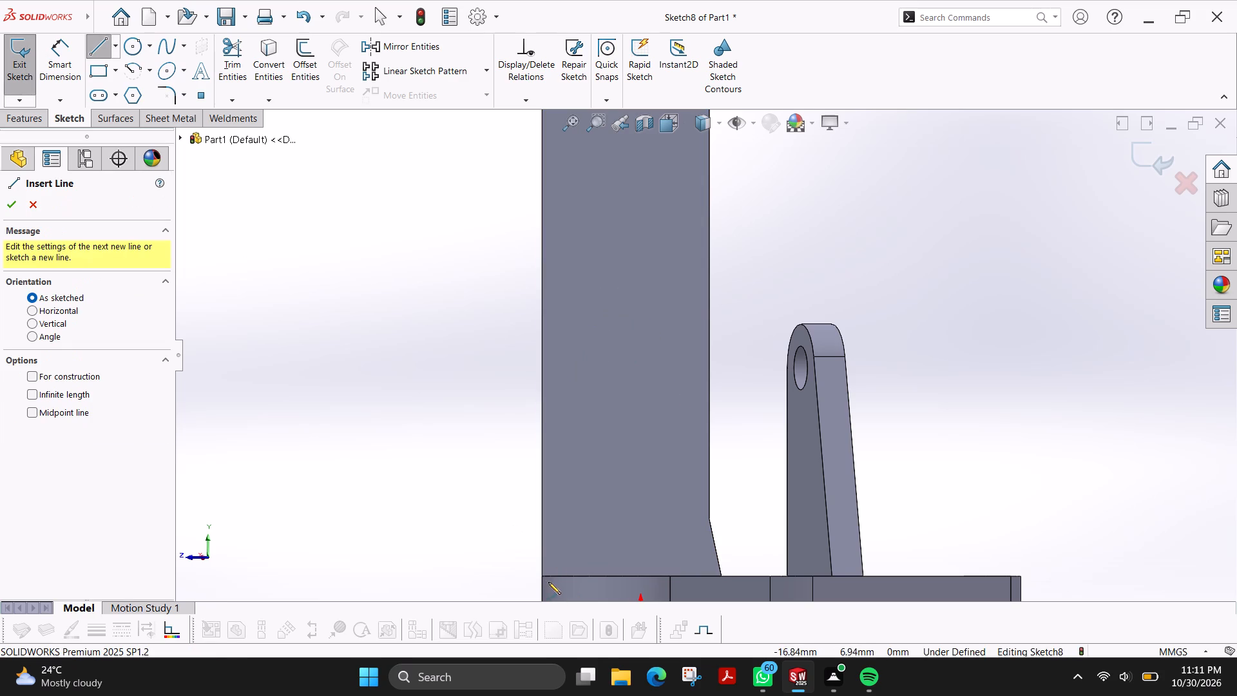
pyautogui.click(542, 576)
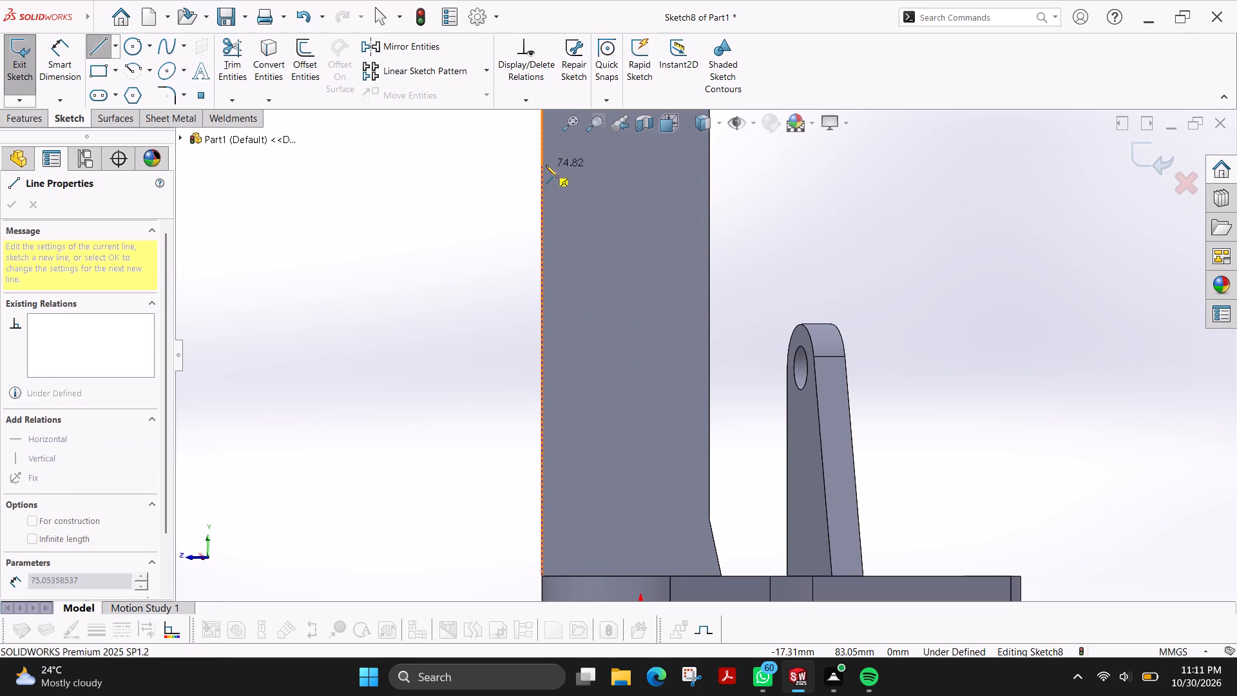
pyautogui.click(546, 165)
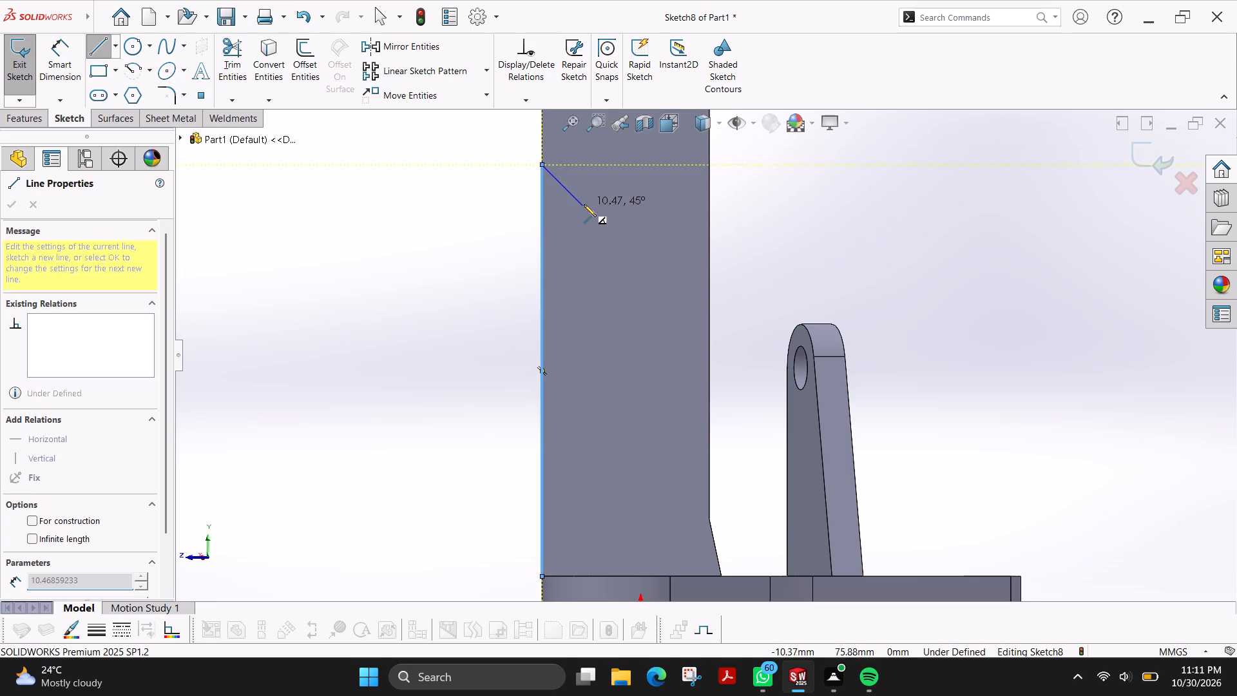
pyautogui.press('Escape')
pyautogui.click(93, 52)
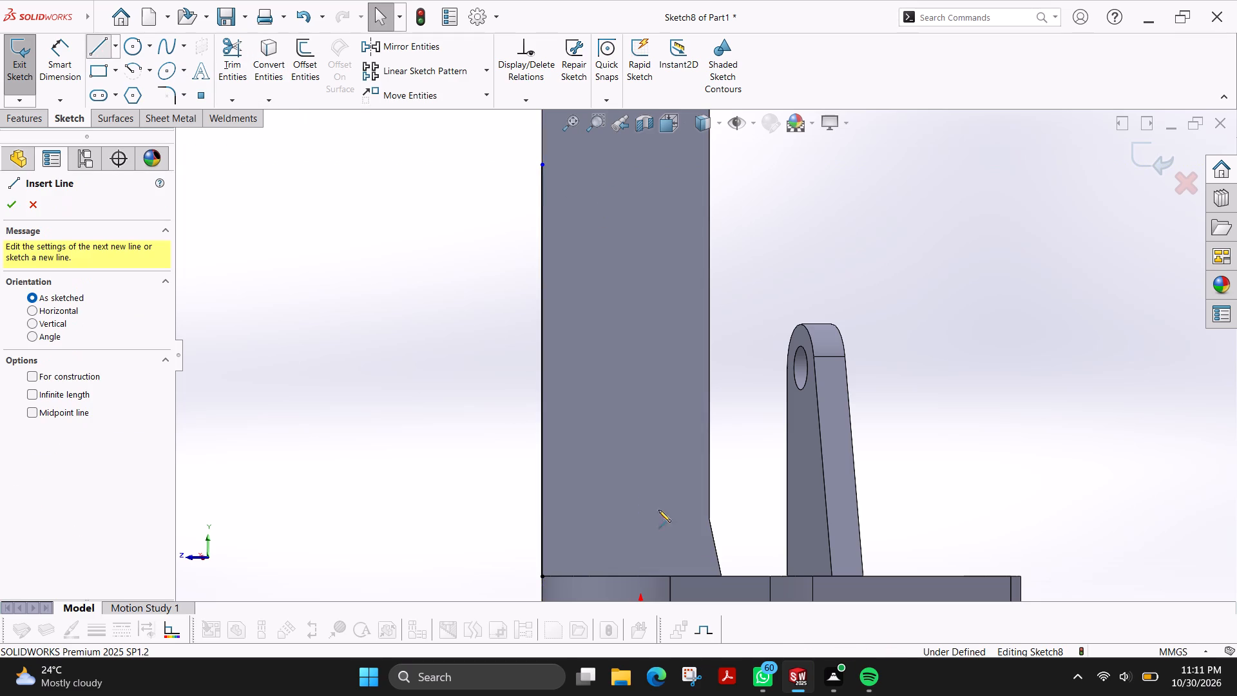
pyautogui.click(694, 575)
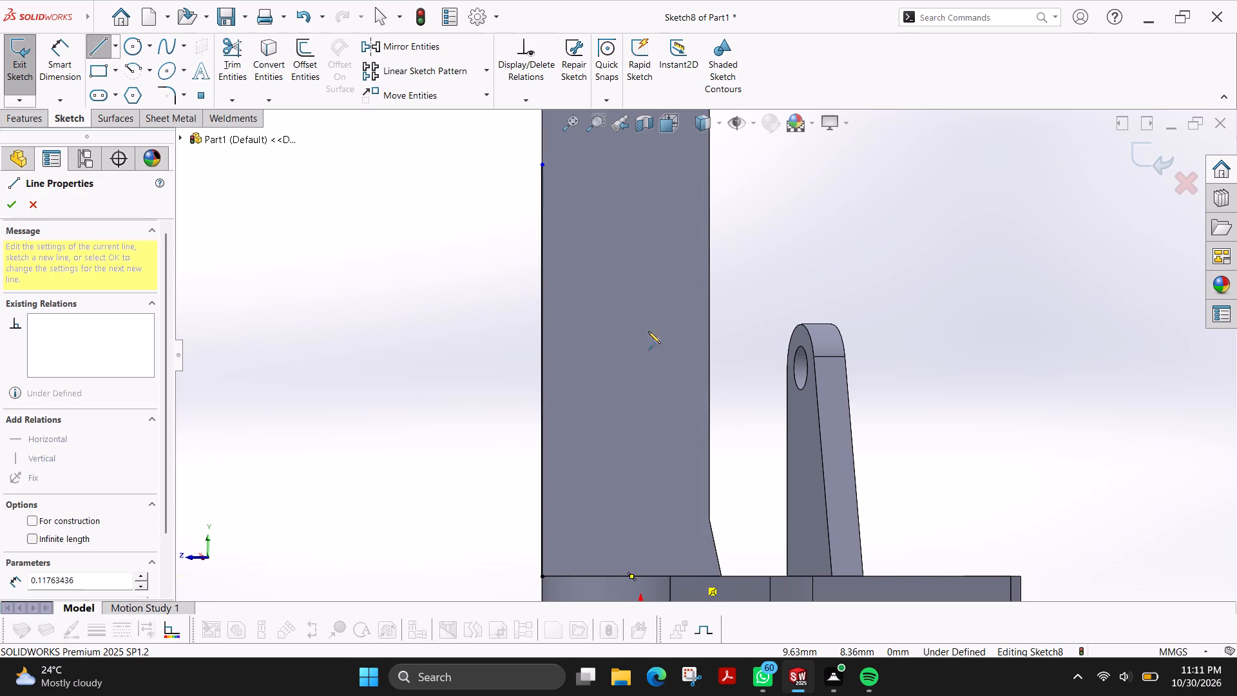
pyautogui.click(647, 157)
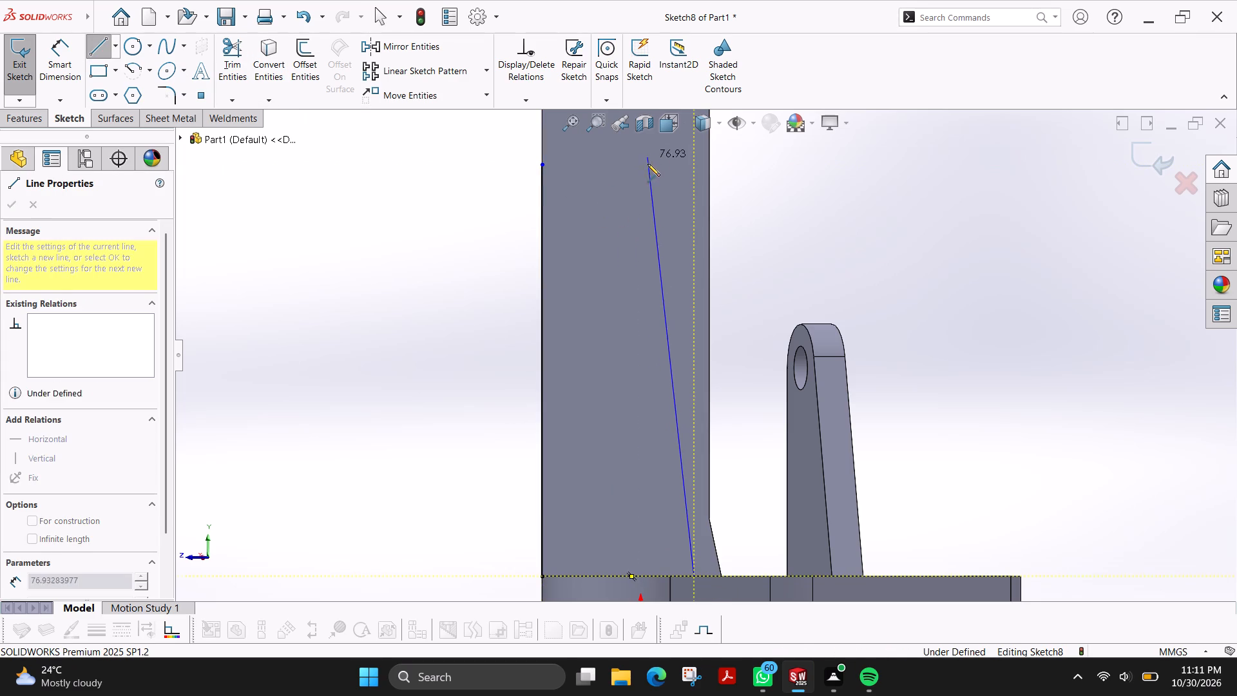
pyautogui.press('Escape')
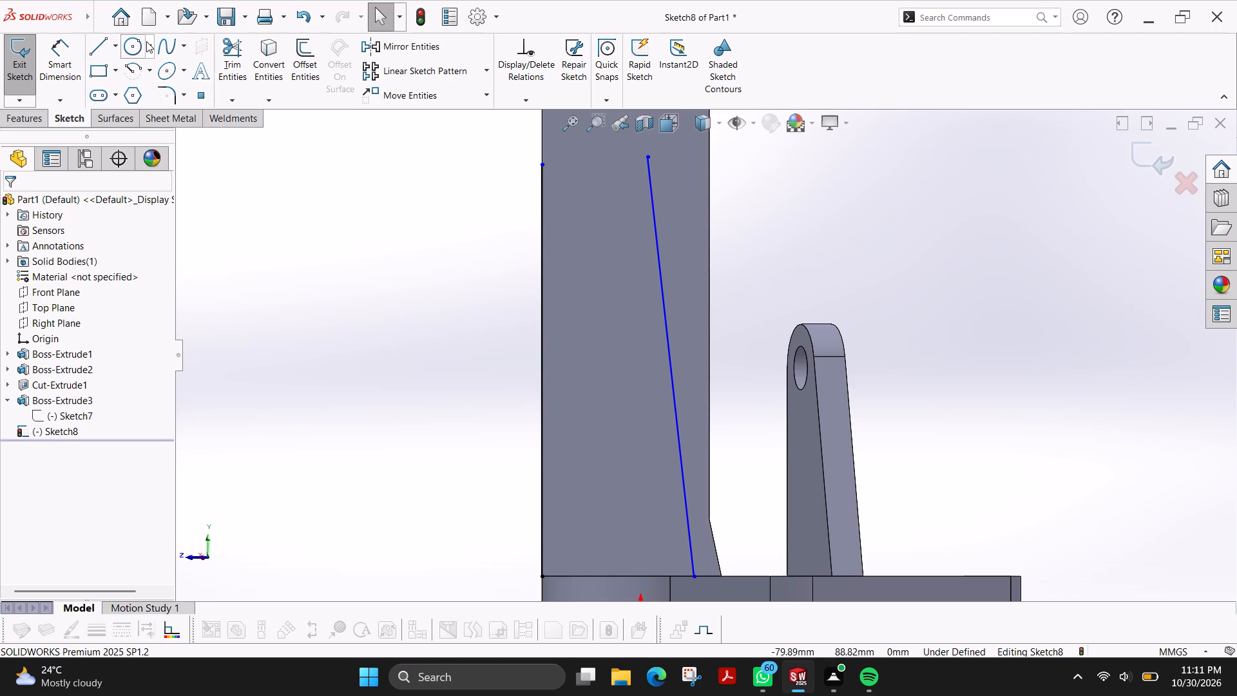
# Sketch a perimeter circle of about 10.8 mm radius tangent to the vertical and slanted lines.
pyautogui.click(146, 41)
pyautogui.click(141, 78)
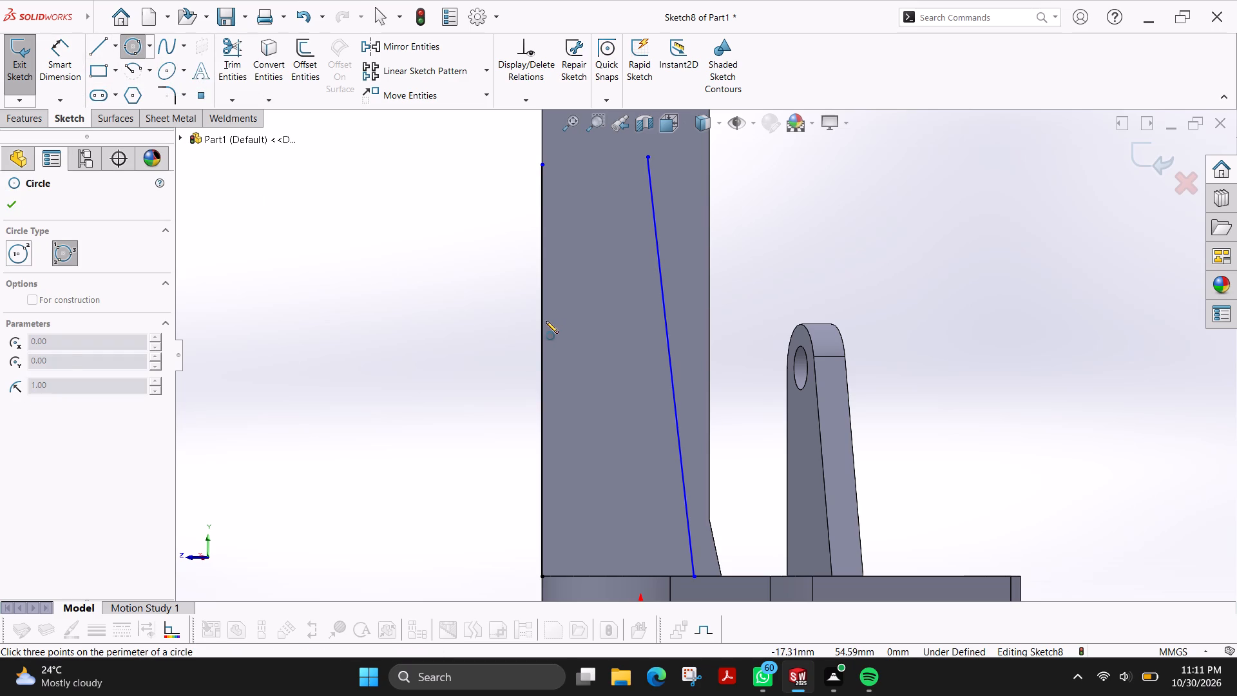
pyautogui.click(544, 321)
pyautogui.click(661, 295)
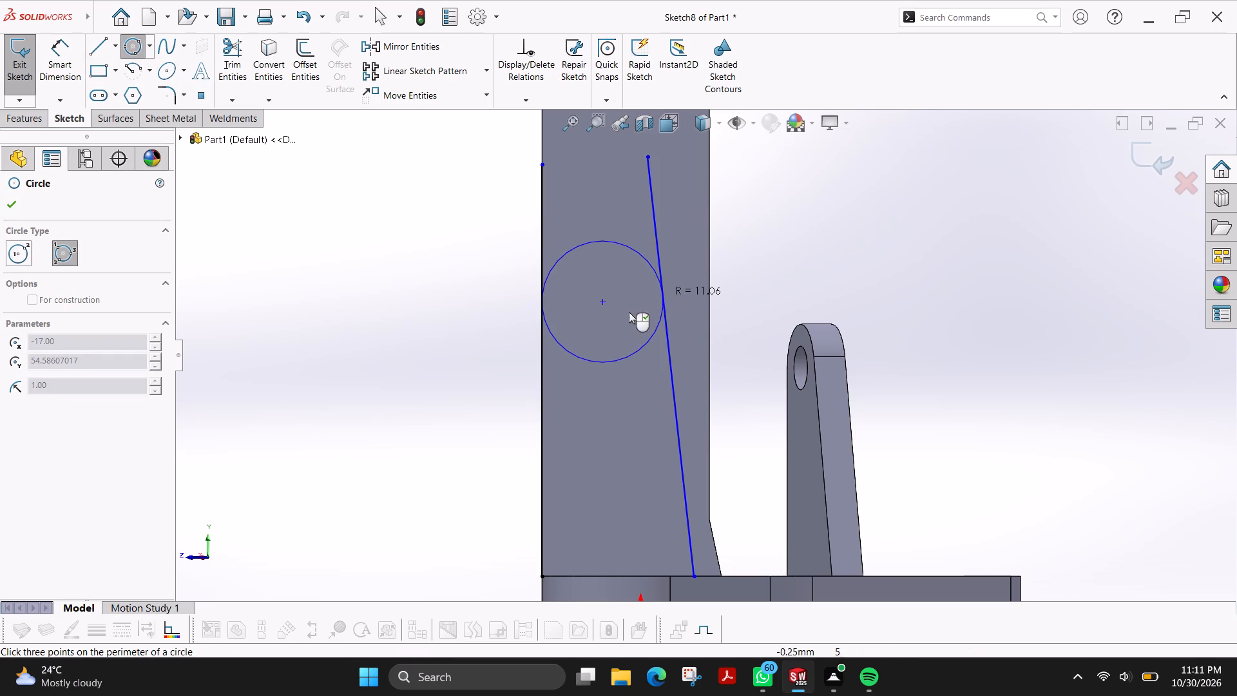
pyautogui.click(609, 337)
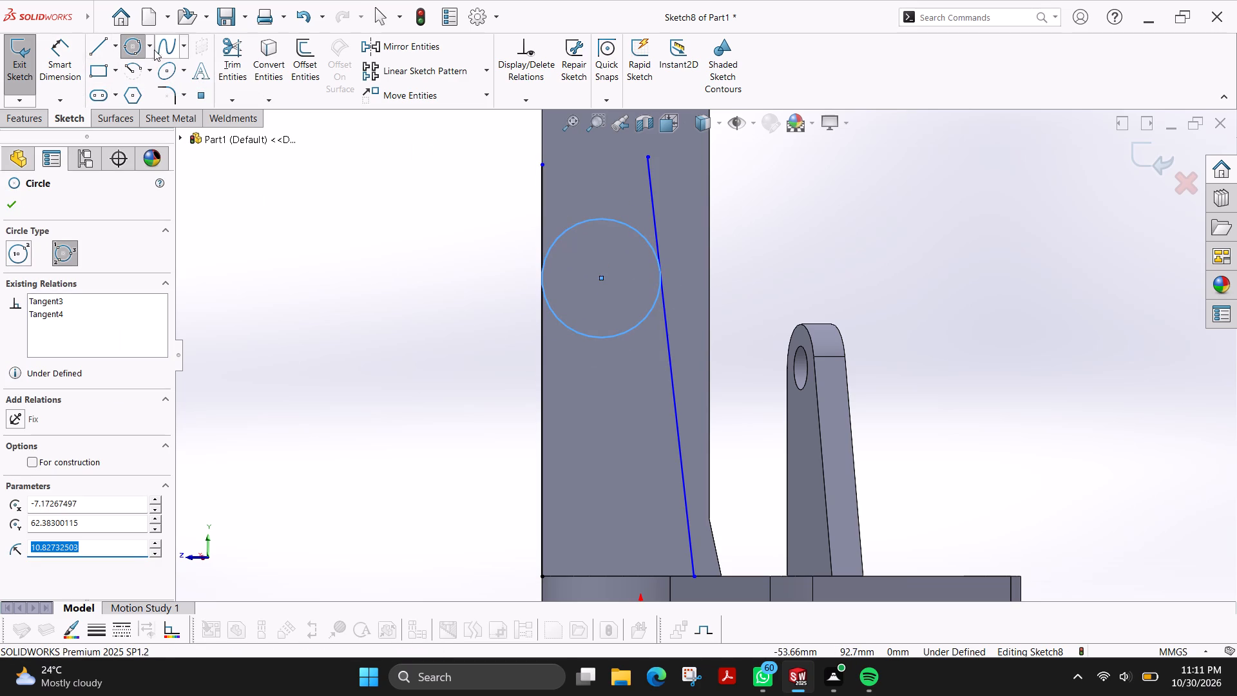
# Sketch a concentric hole circle of about 4.8 mm radius inside the tangent circle.
pyautogui.click(150, 48)
pyautogui.click(139, 73)
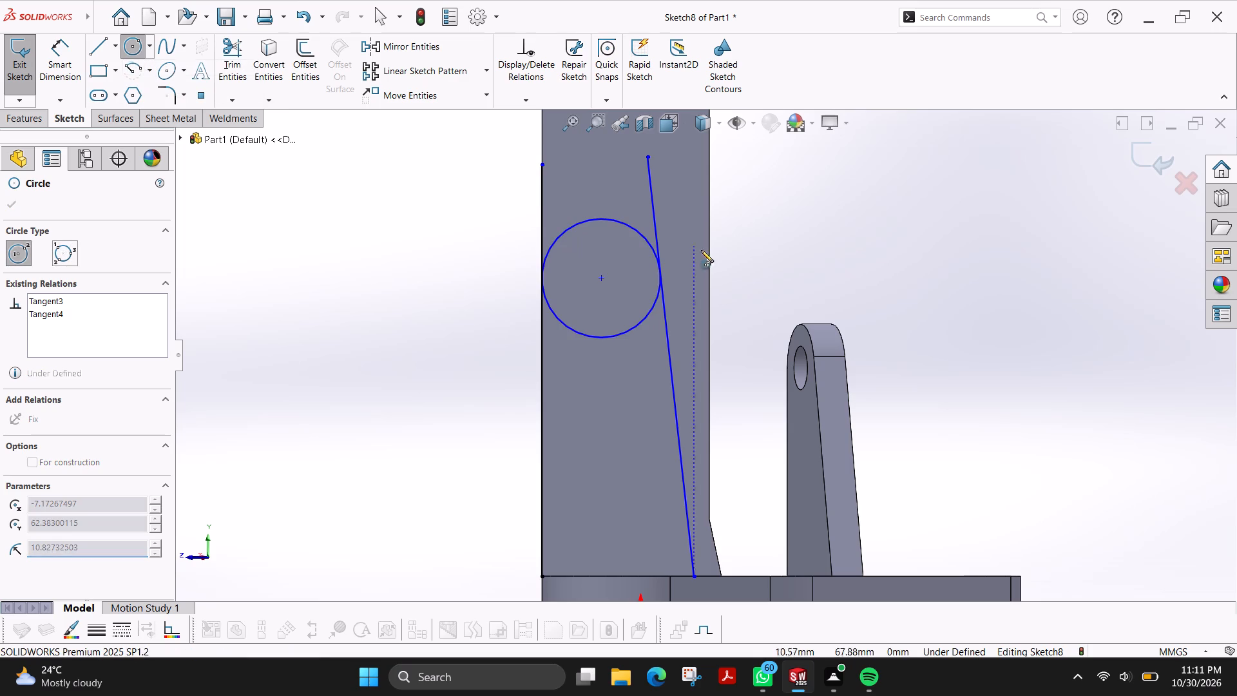
pyautogui.click(600, 277)
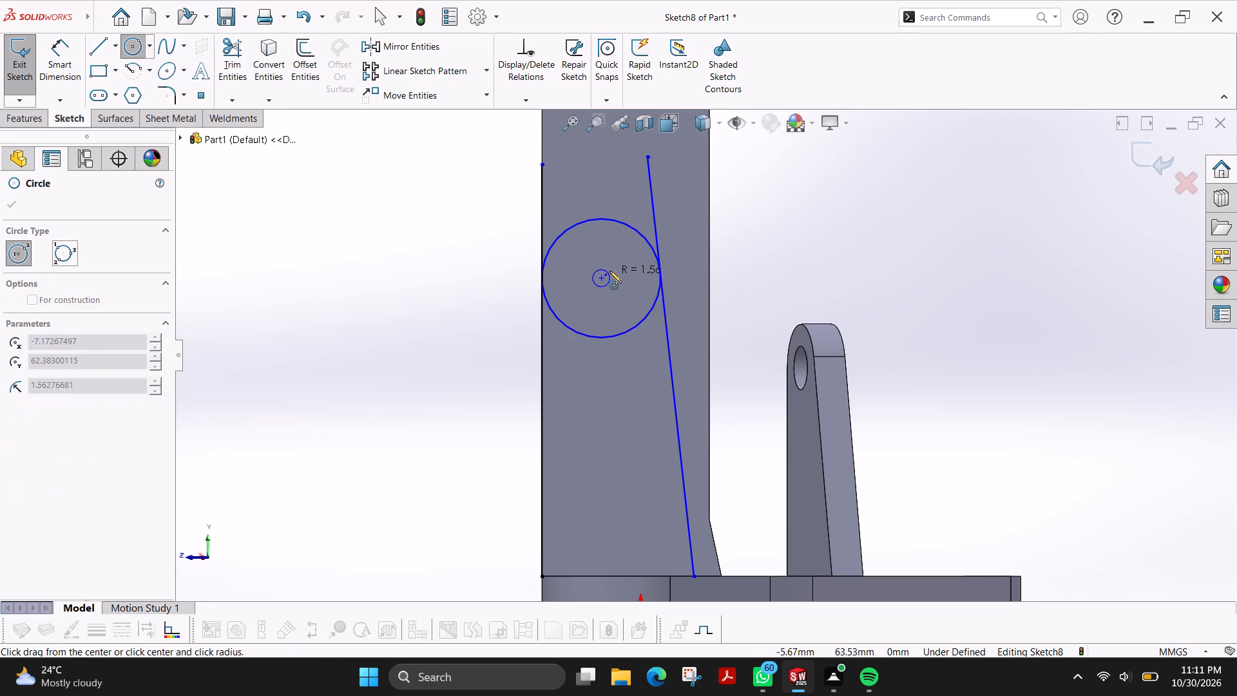
pyautogui.click(615, 256)
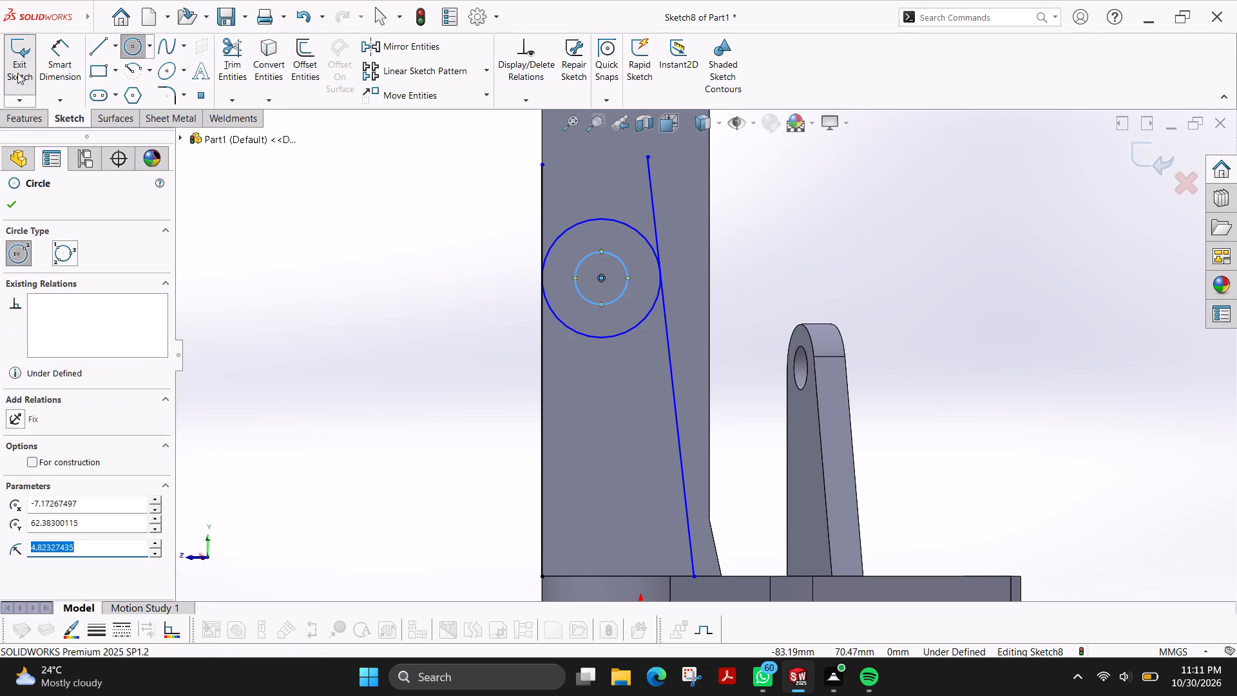
# Dimension the circles' centre 48 mm above the plate's bottom edge.
pyautogui.click(68, 68)
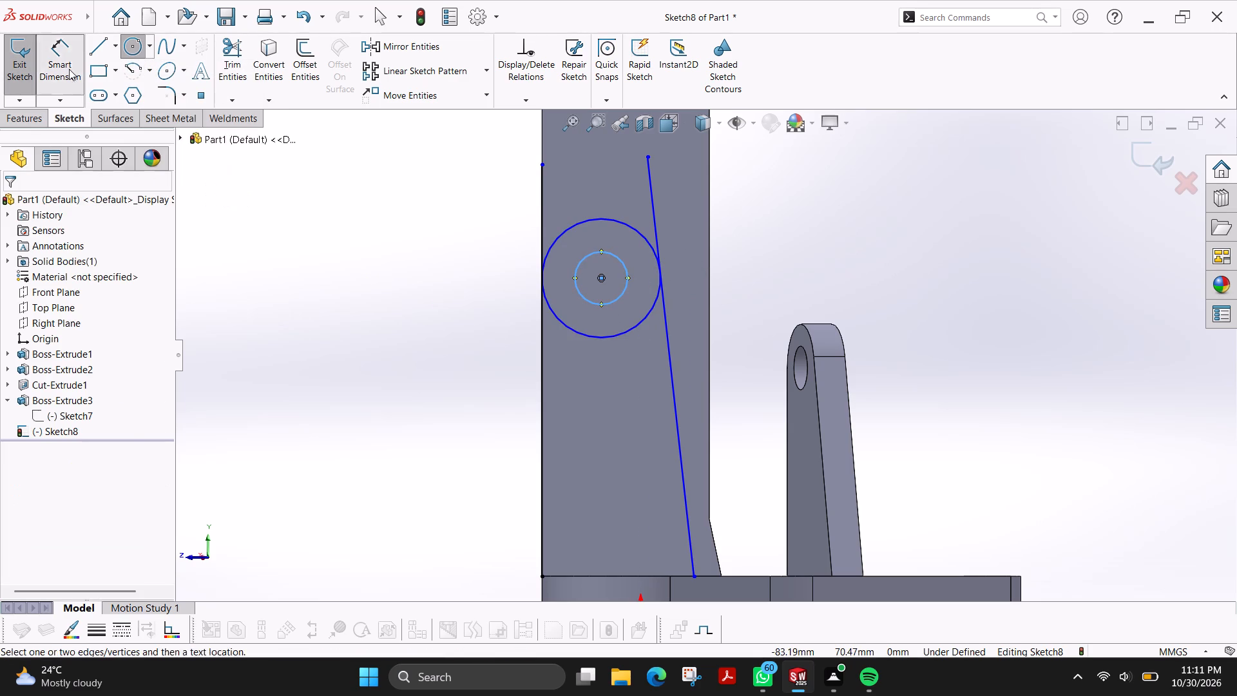
pyautogui.click(603, 278)
pyautogui.scroll(1, 622, 376)
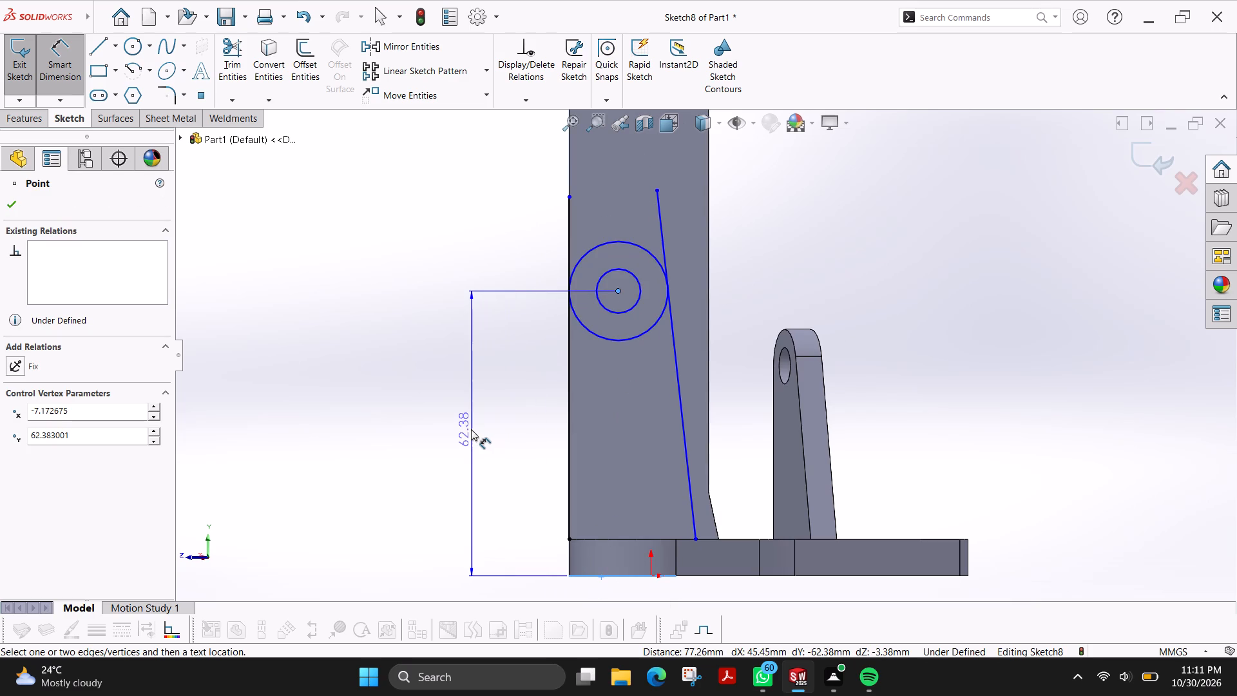
pyautogui.click(471, 429)
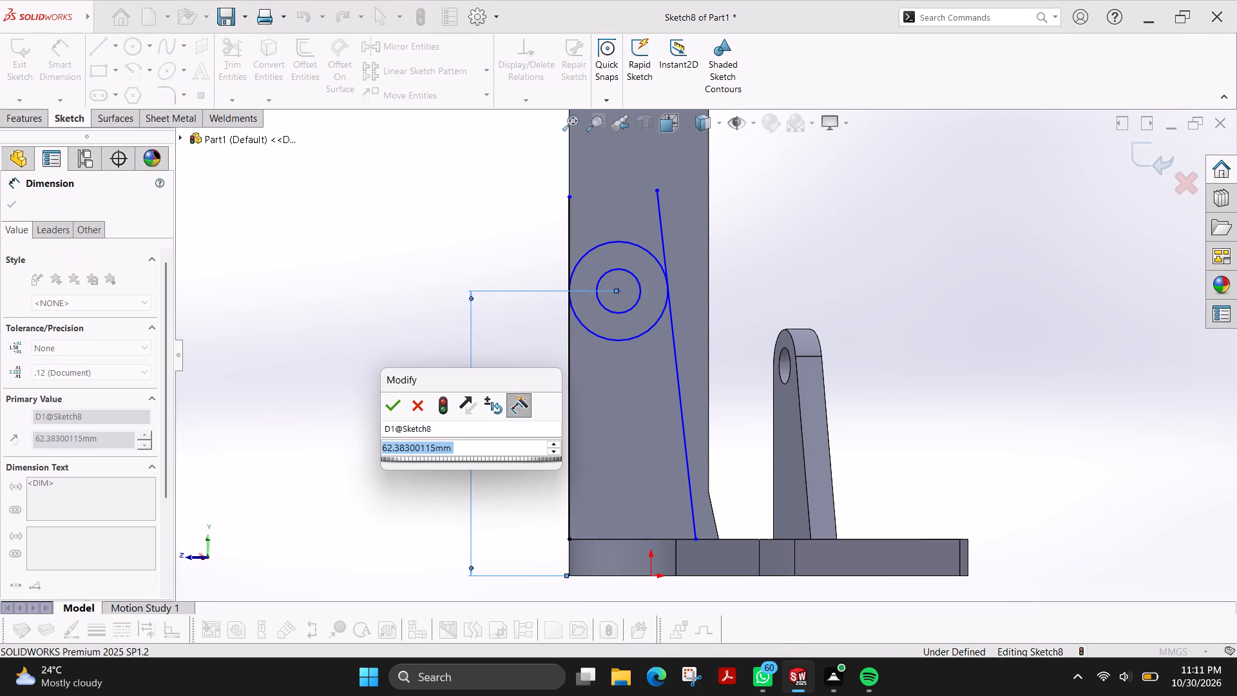
pyautogui.write('48')
pyautogui.press('Return')
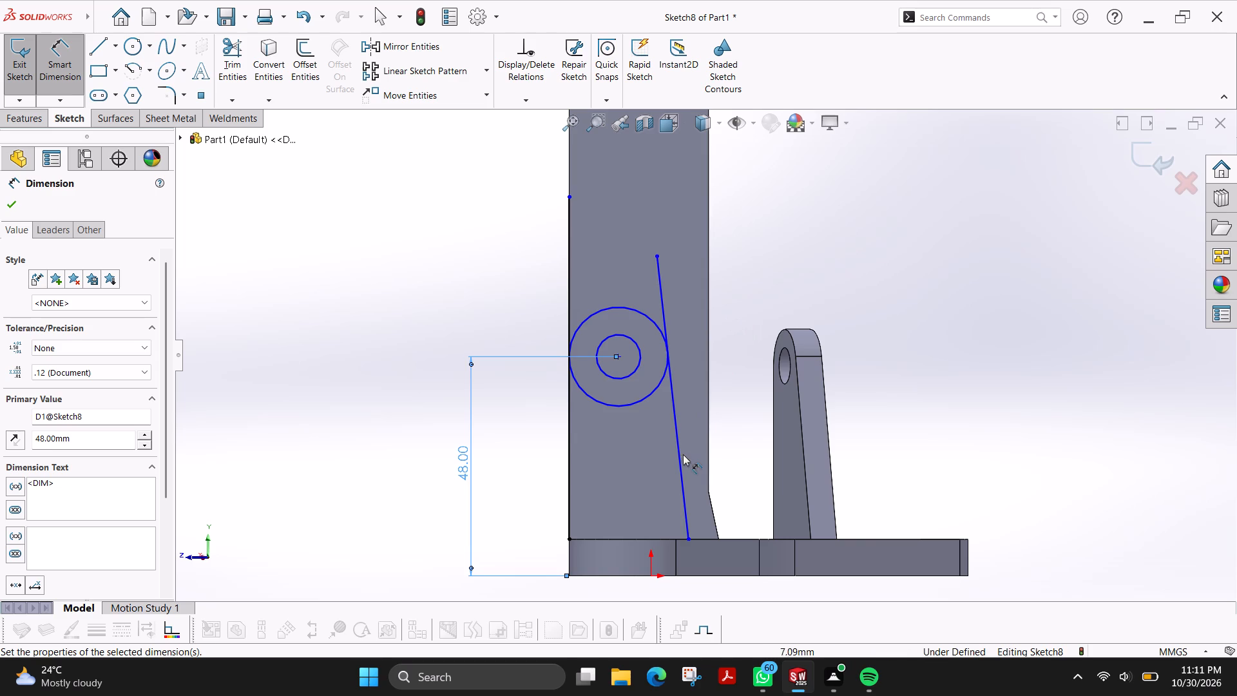
# Dimension the angle between the slanted line and the plate's bottom edge as 78°.
pyautogui.click(678, 451)
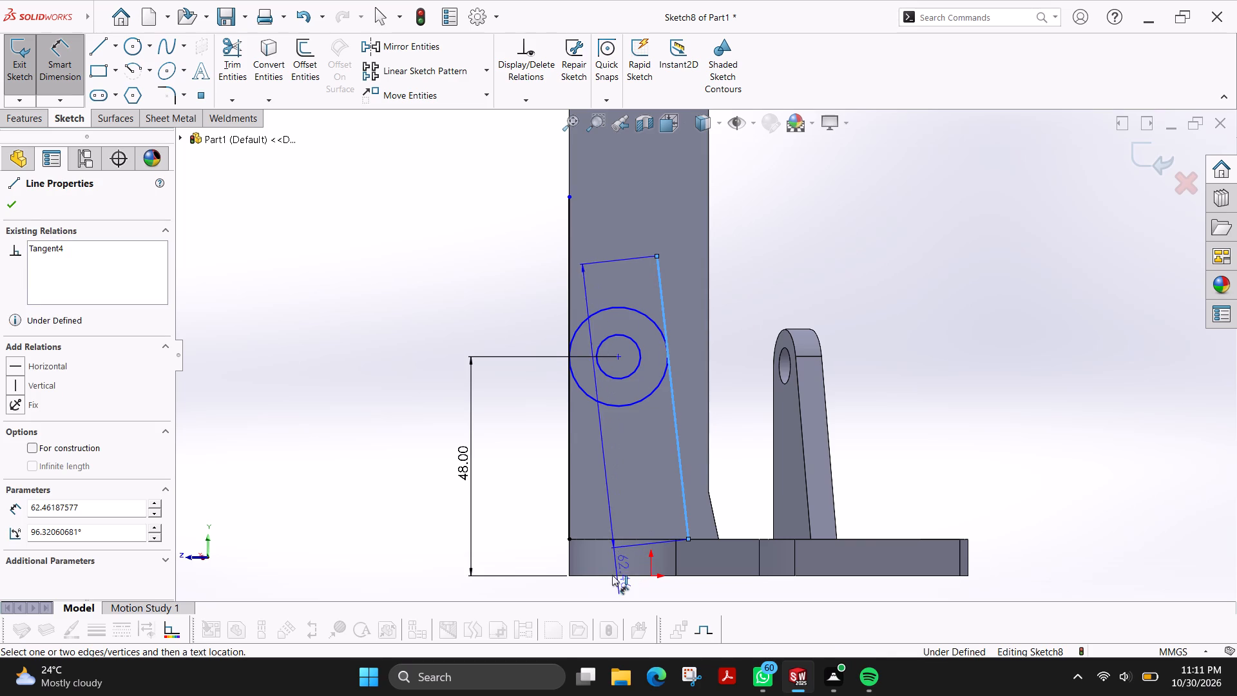
pyautogui.click(611, 575)
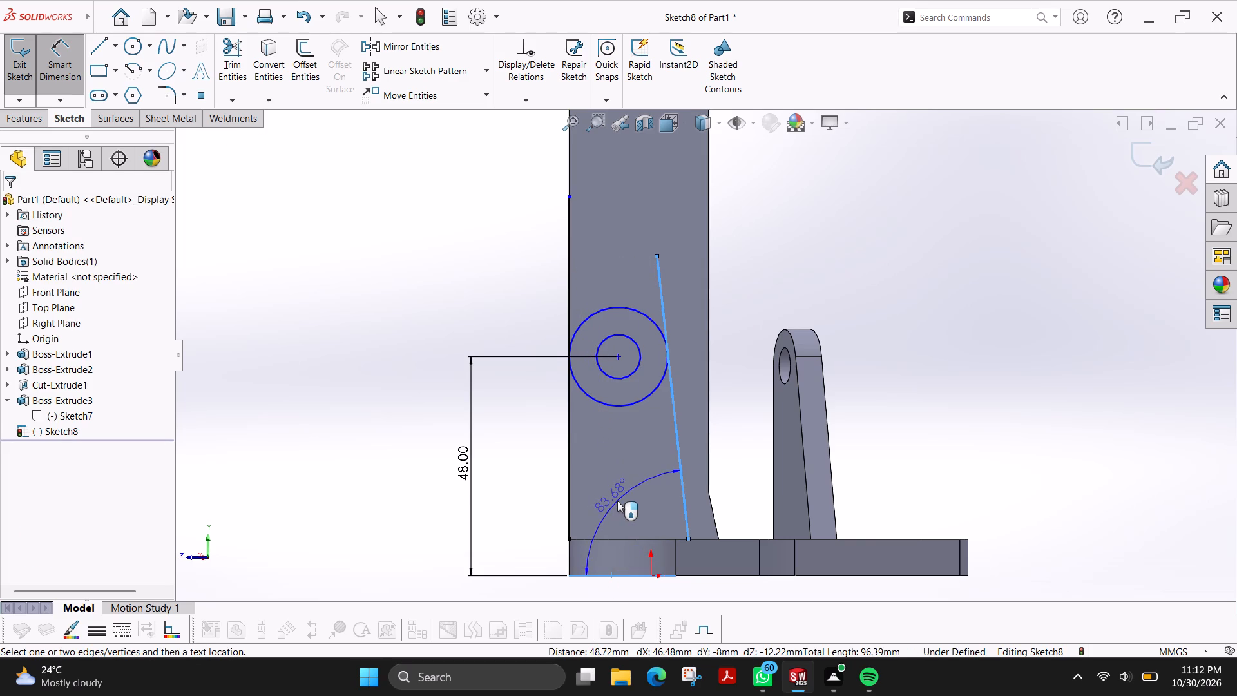
pyautogui.click(617, 501)
pyautogui.write('78')
pyautogui.press('Return')
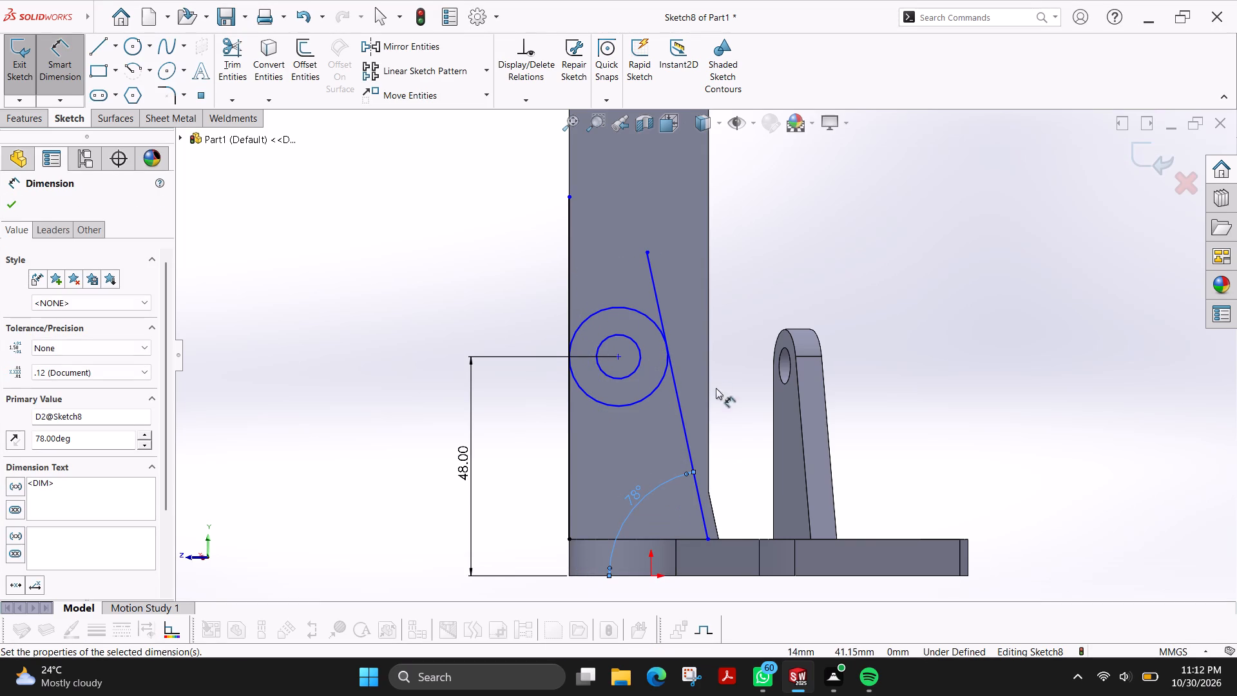
# Dimension the outer circle's diameter as 24 mm and the inner hole circle's diameter as 12 mm.
pyautogui.click(595, 311)
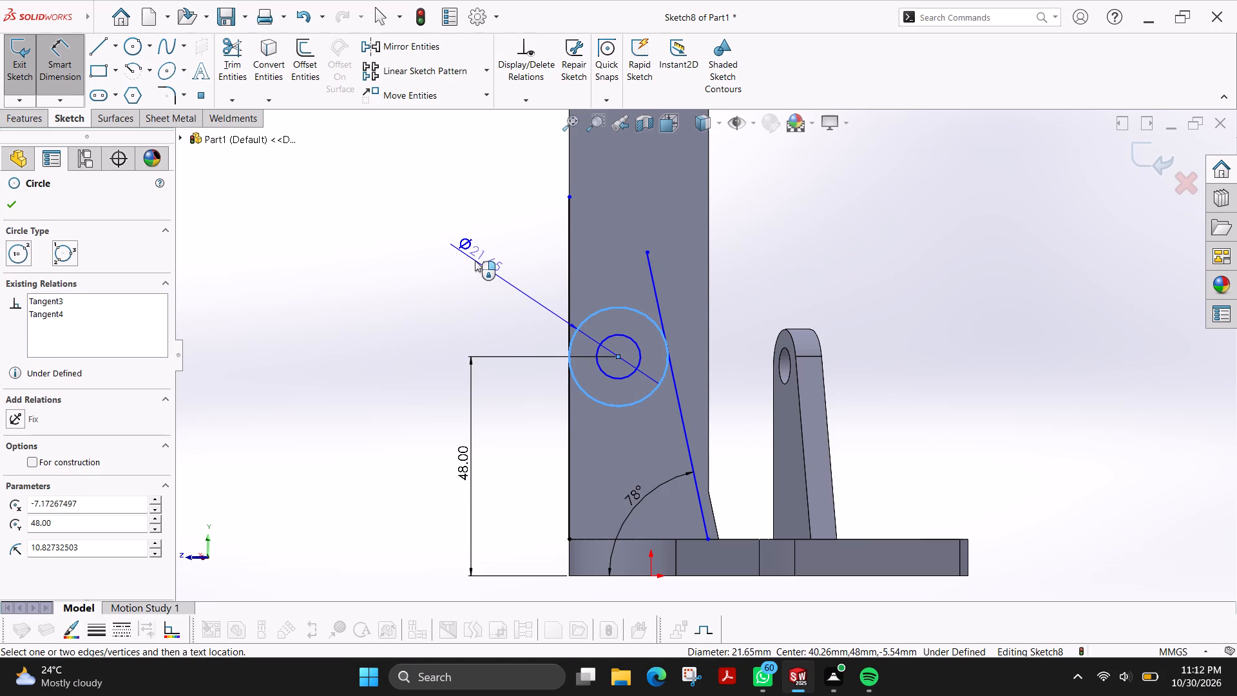
pyautogui.click(475, 260)
pyautogui.write('24')
pyautogui.press('Return')
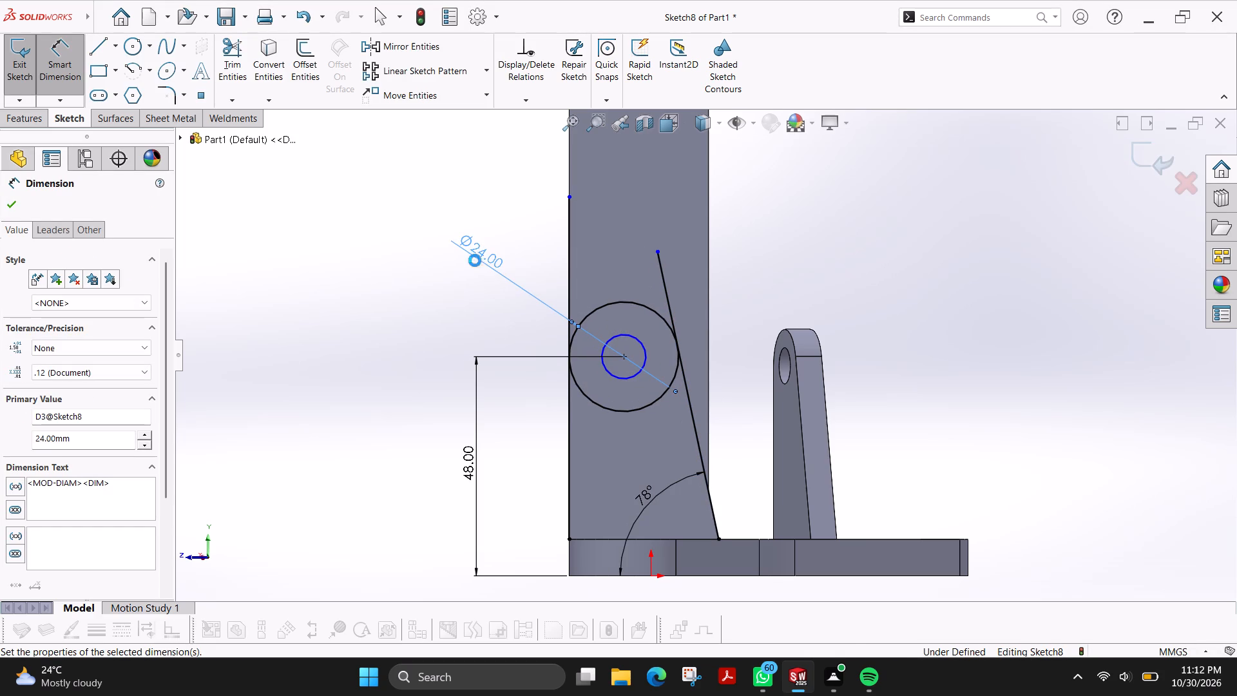
pyautogui.click(624, 378)
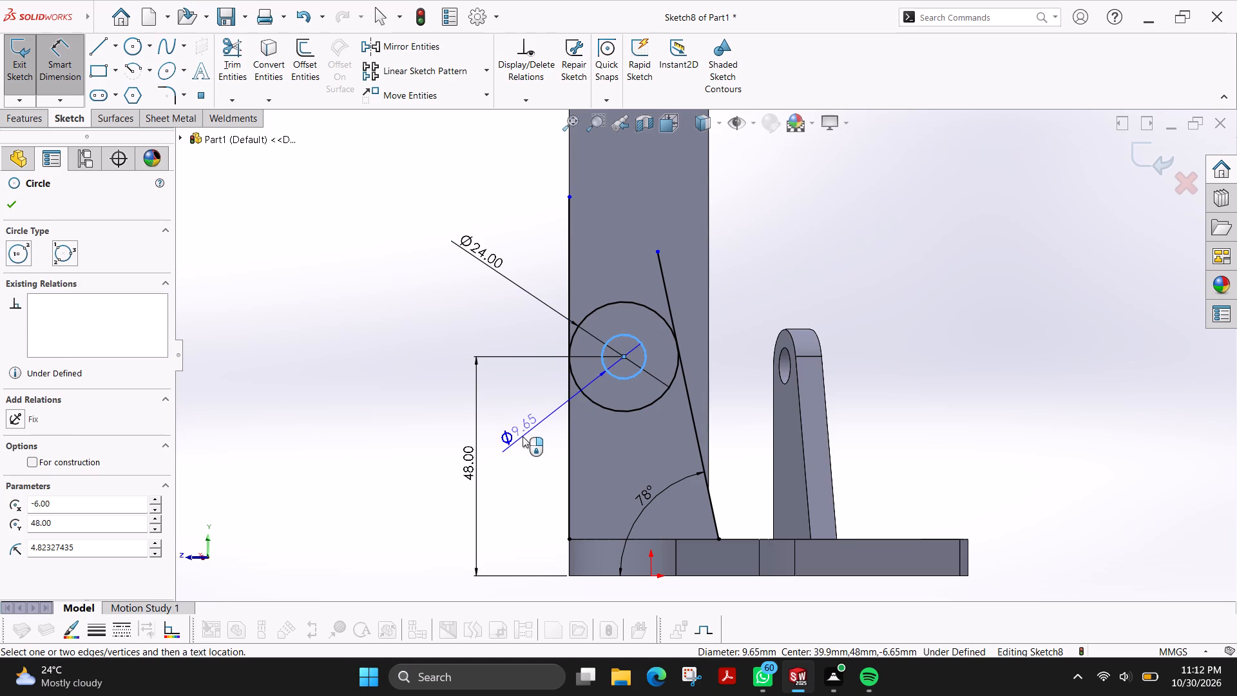
pyautogui.click(523, 436)
pyautogui.write('12')
pyautogui.press('Return')
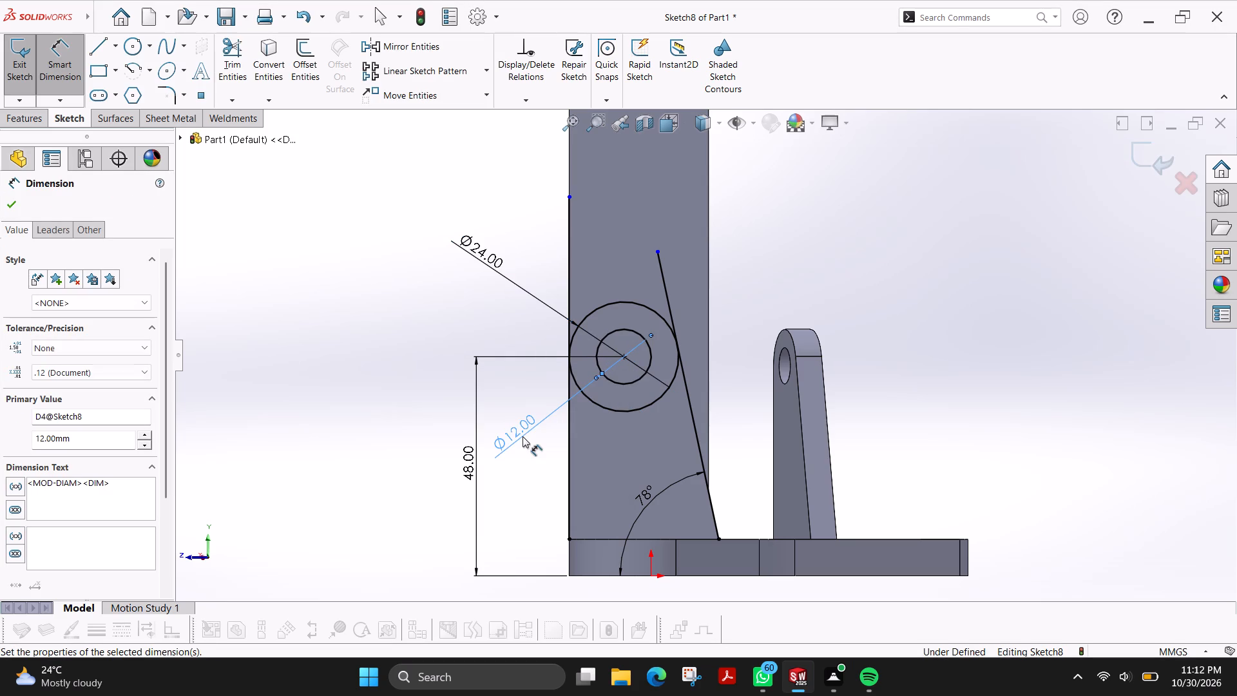
# Trim the vertical and slanted lines above their tangent points with the outer circle.
pyautogui.click(222, 55)
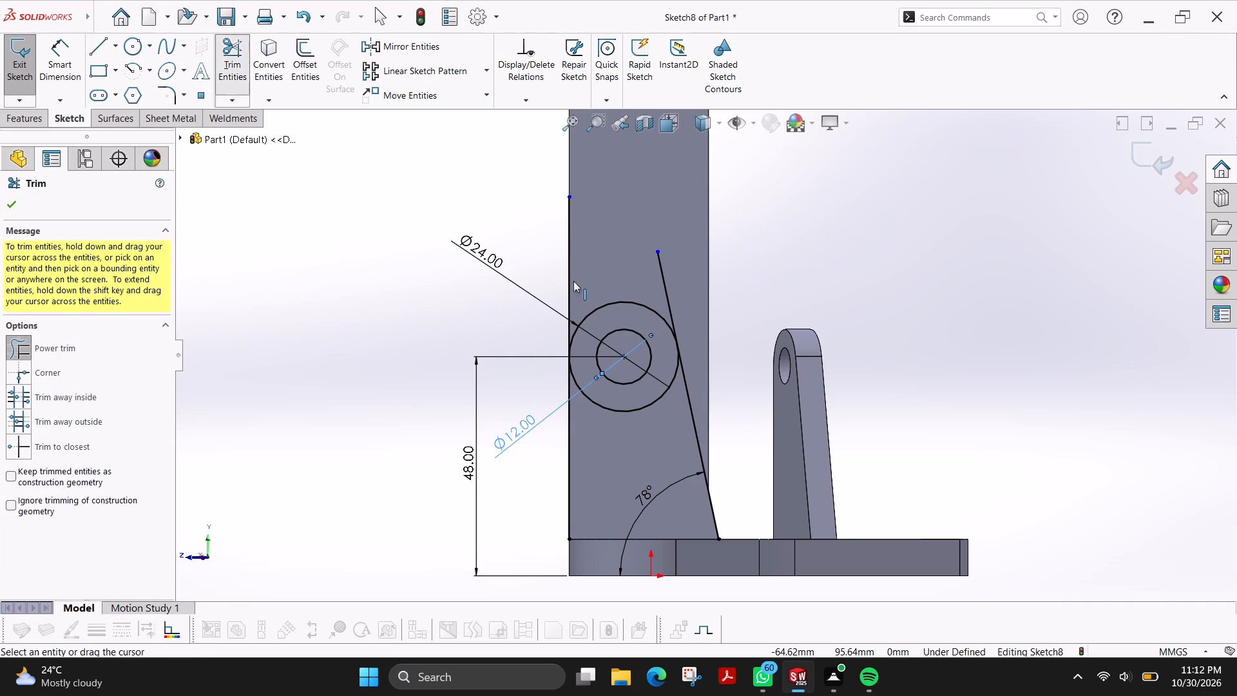
pyautogui.moveTo(544, 268); pyautogui.dragTo(687, 293)
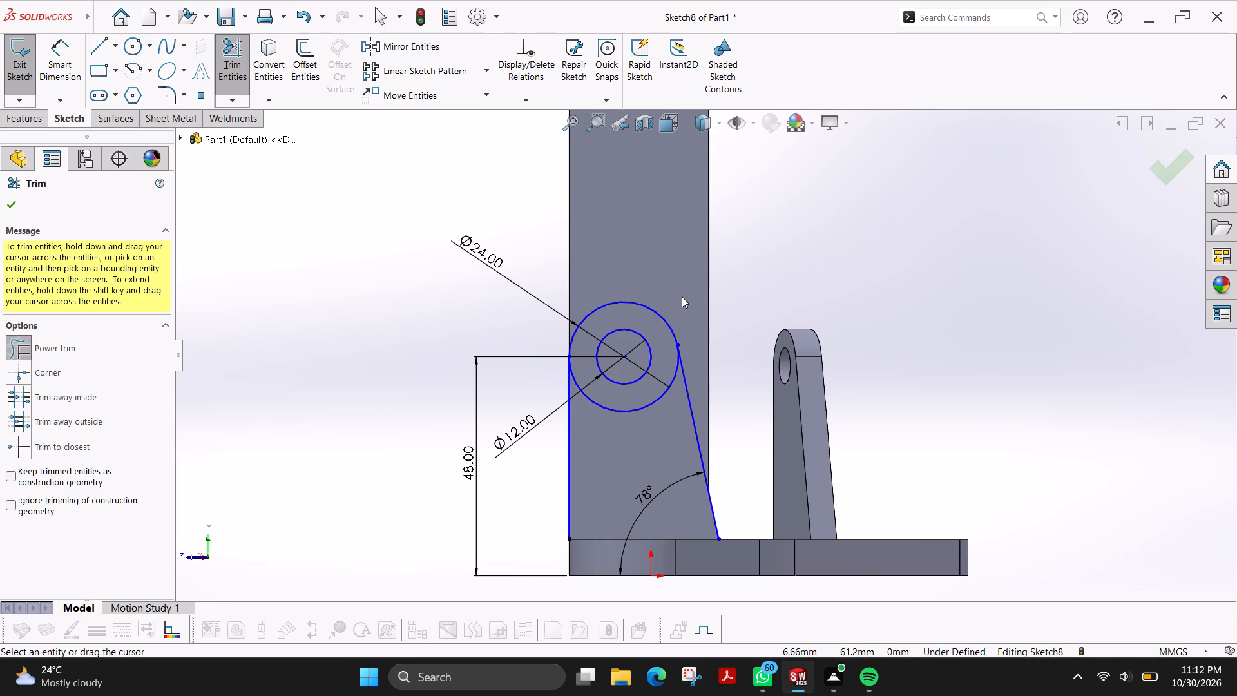
# Sketch three connected lines around the rib's upper part, from the circle's tangent point on the straight edge to the slanted line's crossing with the opposite edge.
pyautogui.click(101, 54)
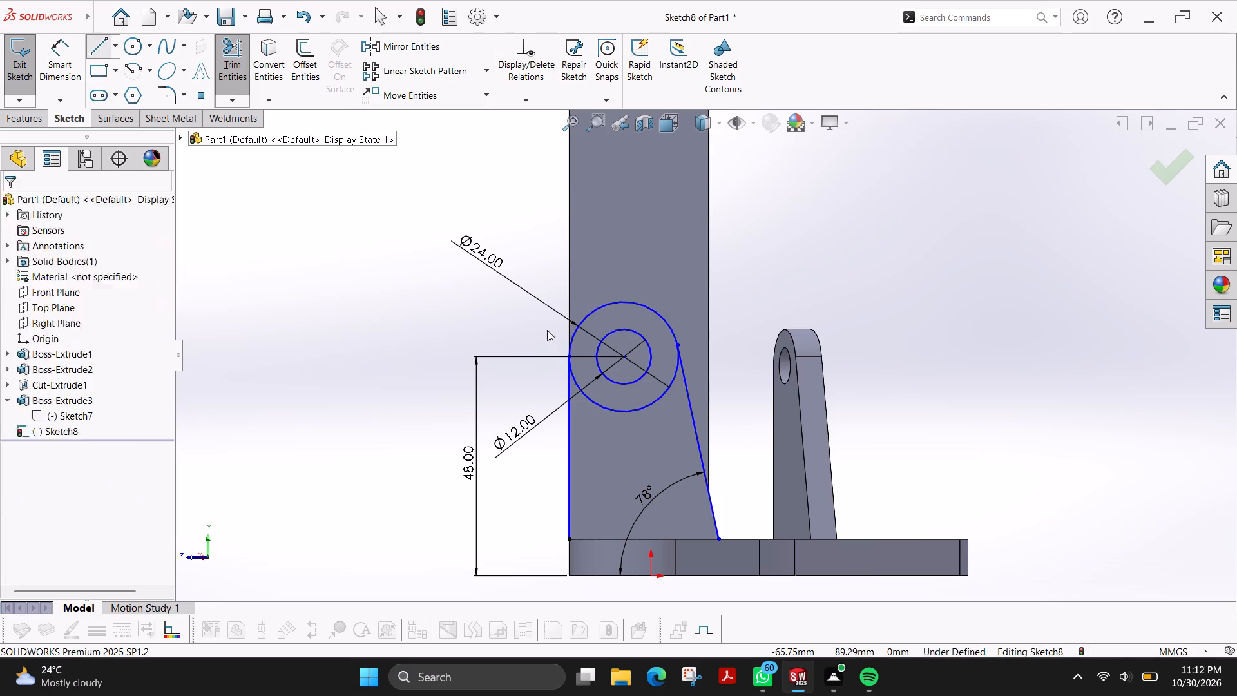
pyautogui.click(570, 356)
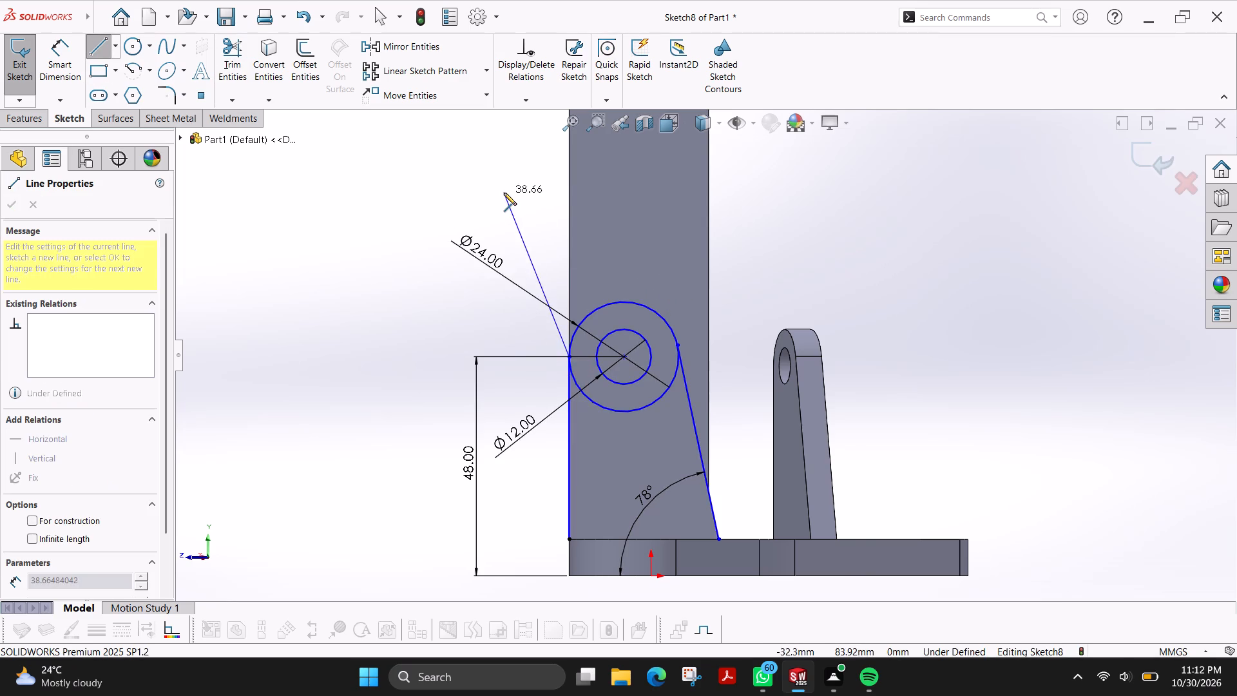
pyautogui.scroll(3, 504, 193)
pyautogui.click(550, 166)
pyautogui.click(760, 180)
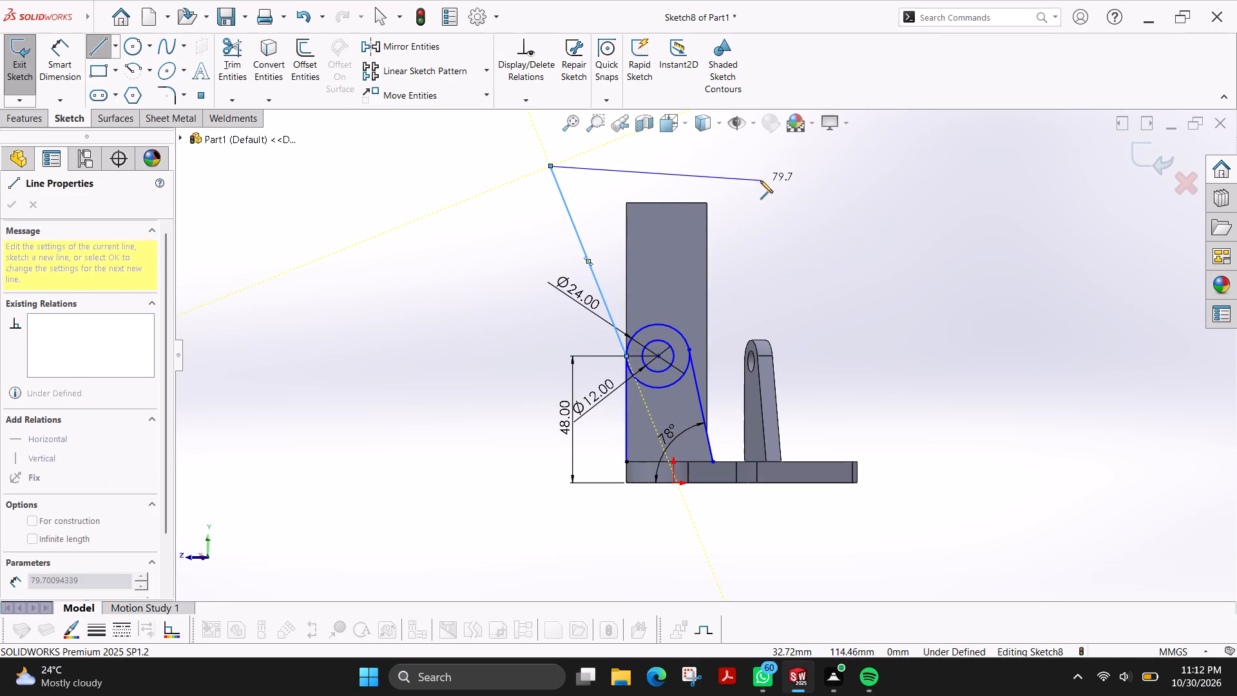
pyautogui.scroll(-5, 709, 417)
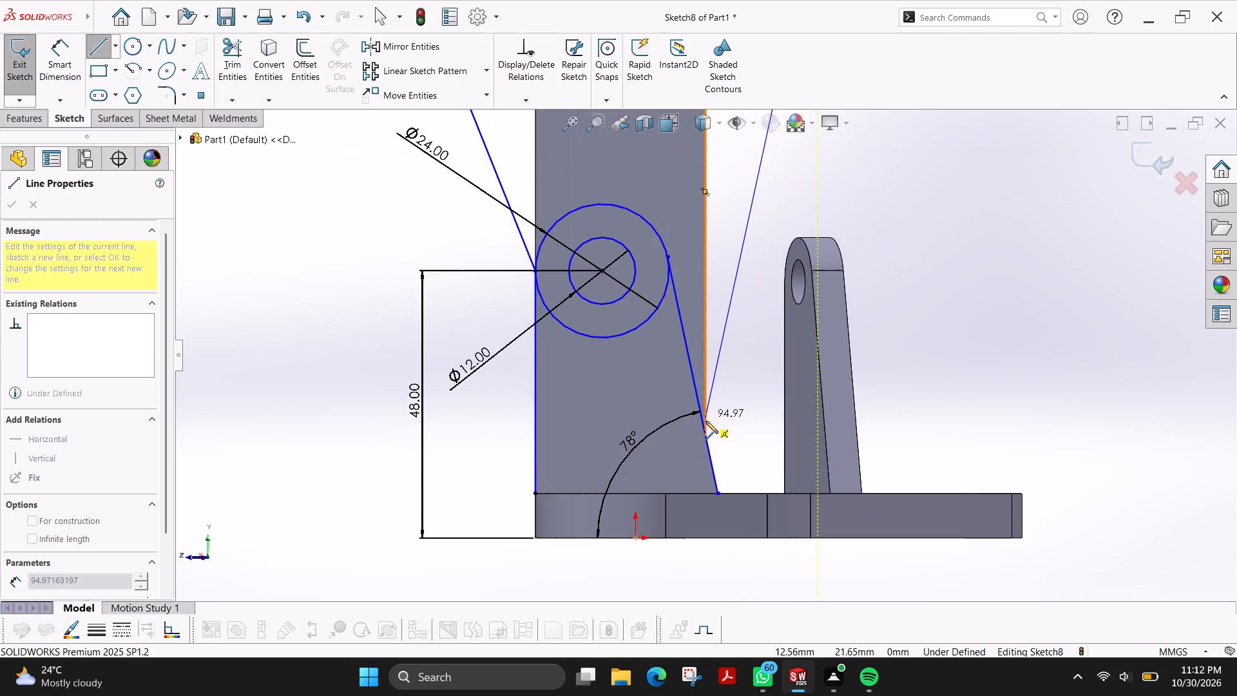
pyautogui.scroll(-2, 705, 421)
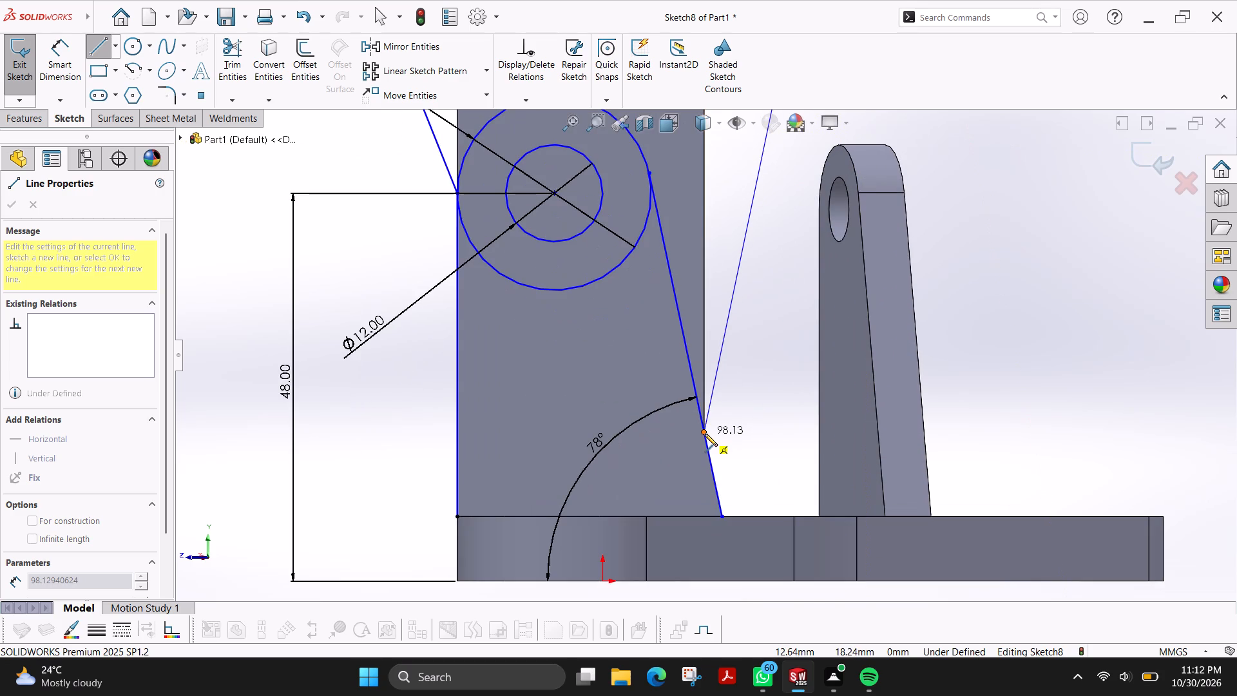
pyautogui.click(705, 434)
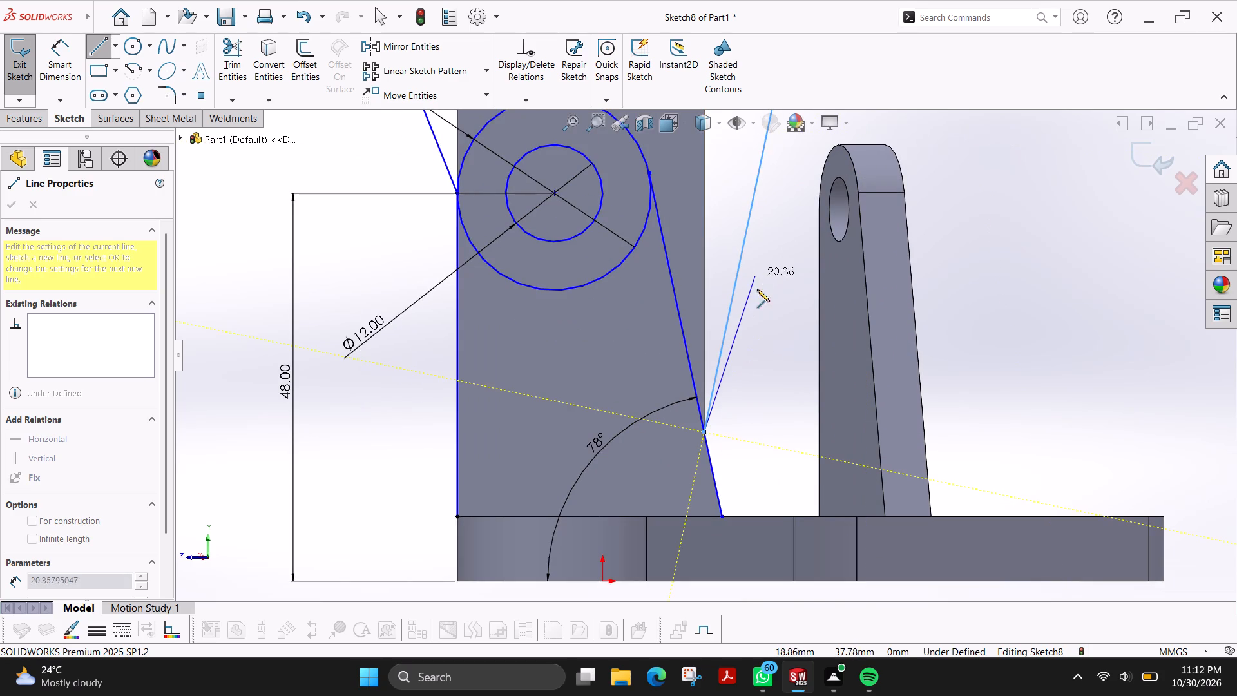
pyautogui.press('Escape')
# Trim off the slanted line's lower end below its crossing with the rib's edge.
pyautogui.click(229, 61)
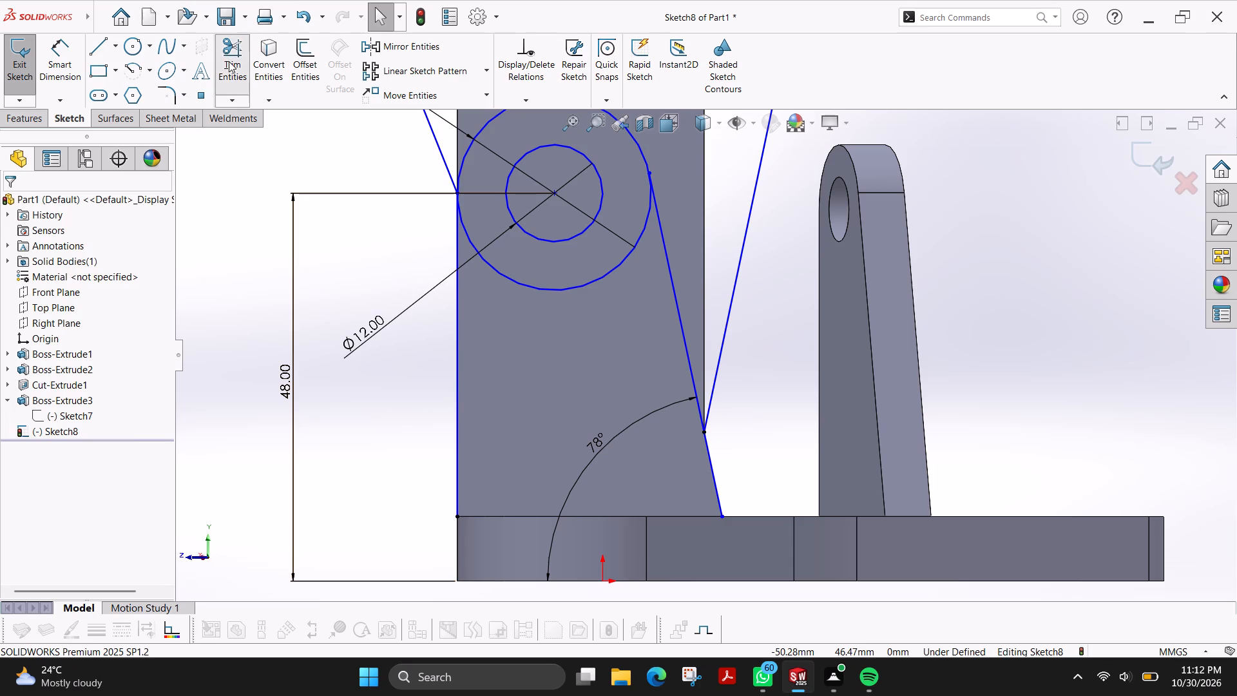
pyautogui.moveTo(757, 447); pyautogui.dragTo(706, 469)
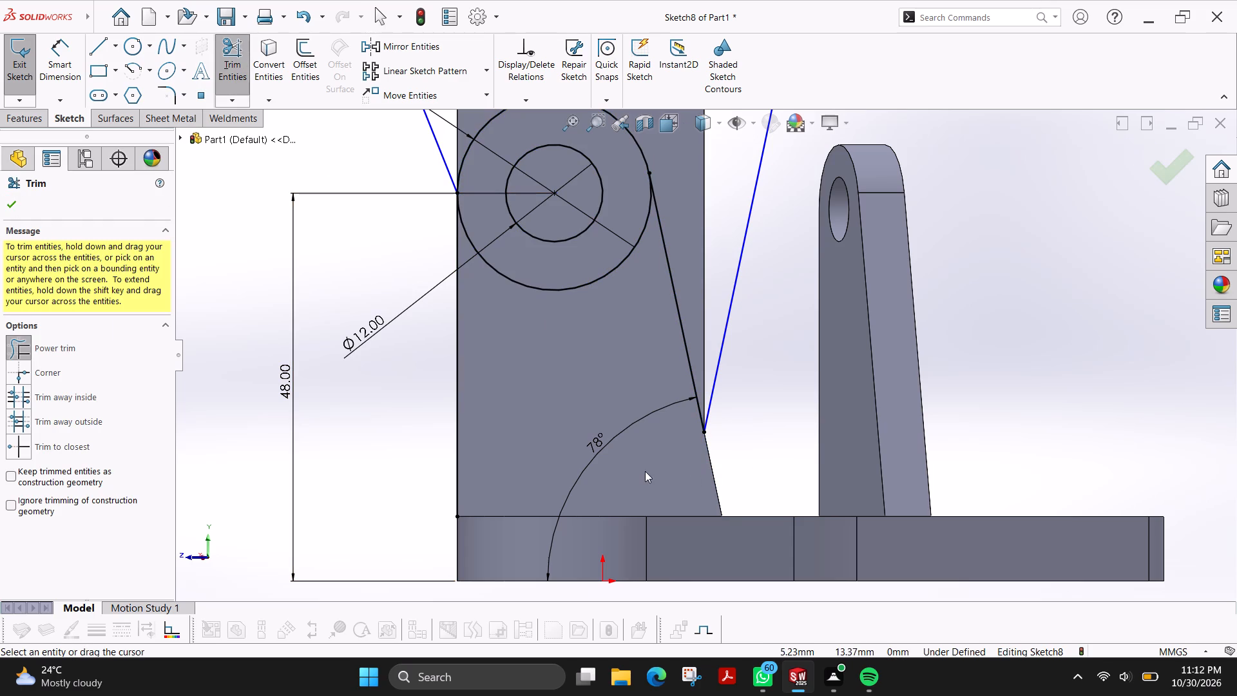
pyautogui.scroll(2, 645, 471)
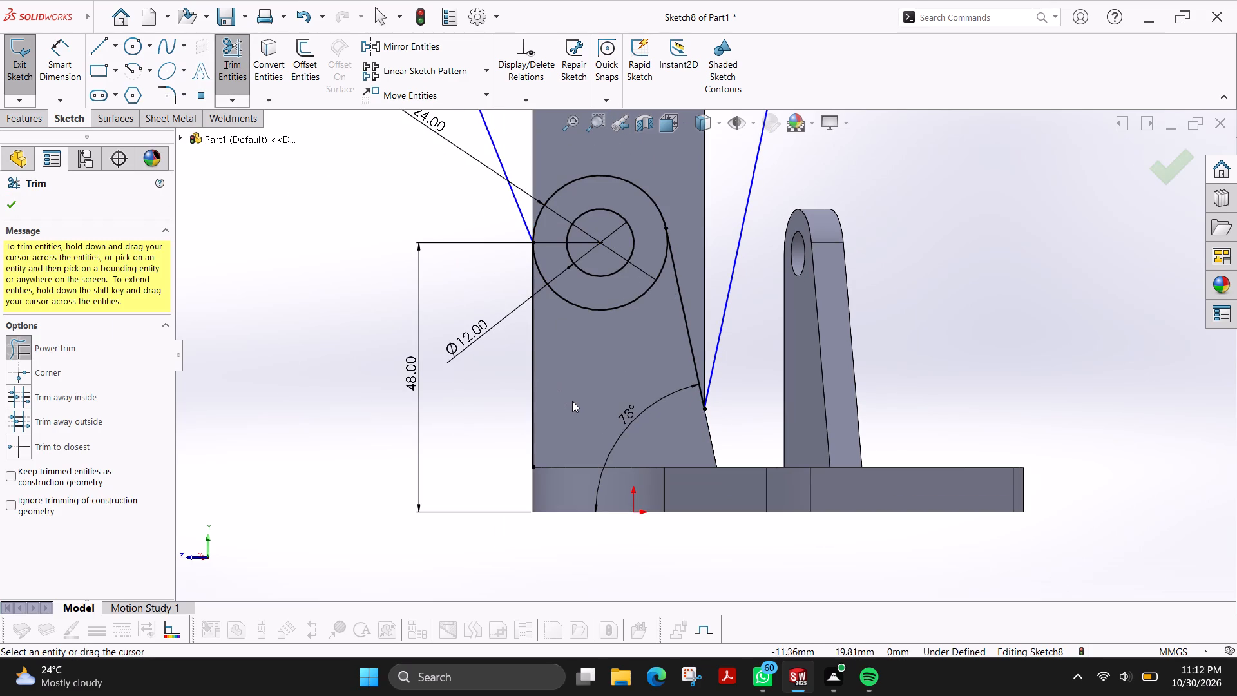
# Trim away the lower arc of the 24 mm outer circle inside the rib profile.
pyautogui.moveTo(570, 402); pyautogui.dragTo(505, 405)
pyautogui.moveTo(611, 329); pyautogui.dragTo(601, 313)
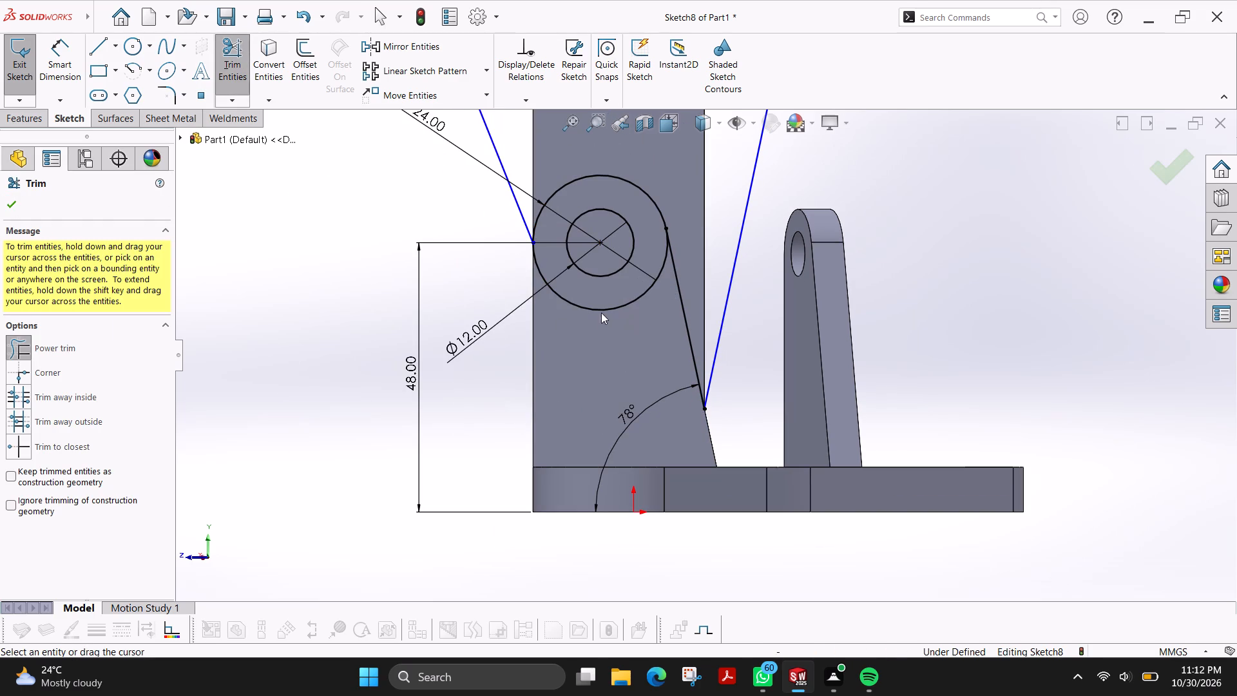
pyautogui.moveTo(601, 313); pyautogui.dragTo(601, 298)
# Extrude-cut the area around the rib's rounded end and its 12 mm hole with a blind depth of 16 mm.
pyautogui.scroll(4, 634, 308)
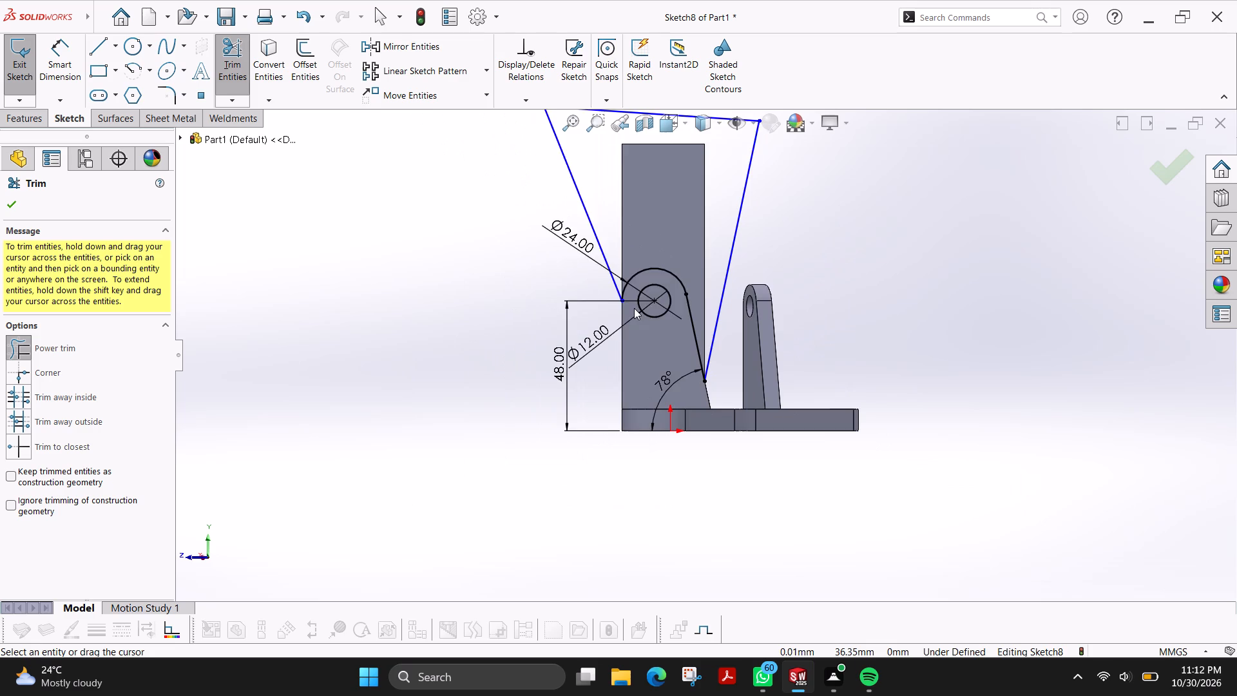
pyautogui.scroll(2, 634, 308)
pyautogui.click(24, 120)
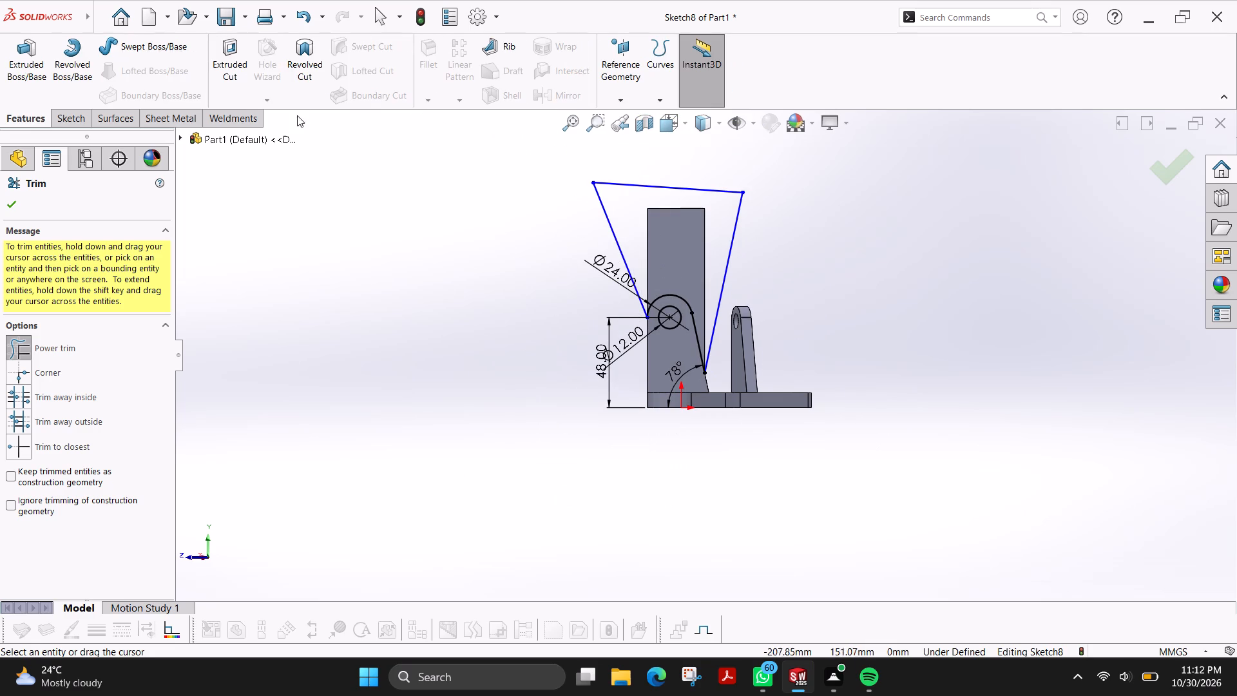
pyautogui.click(241, 78)
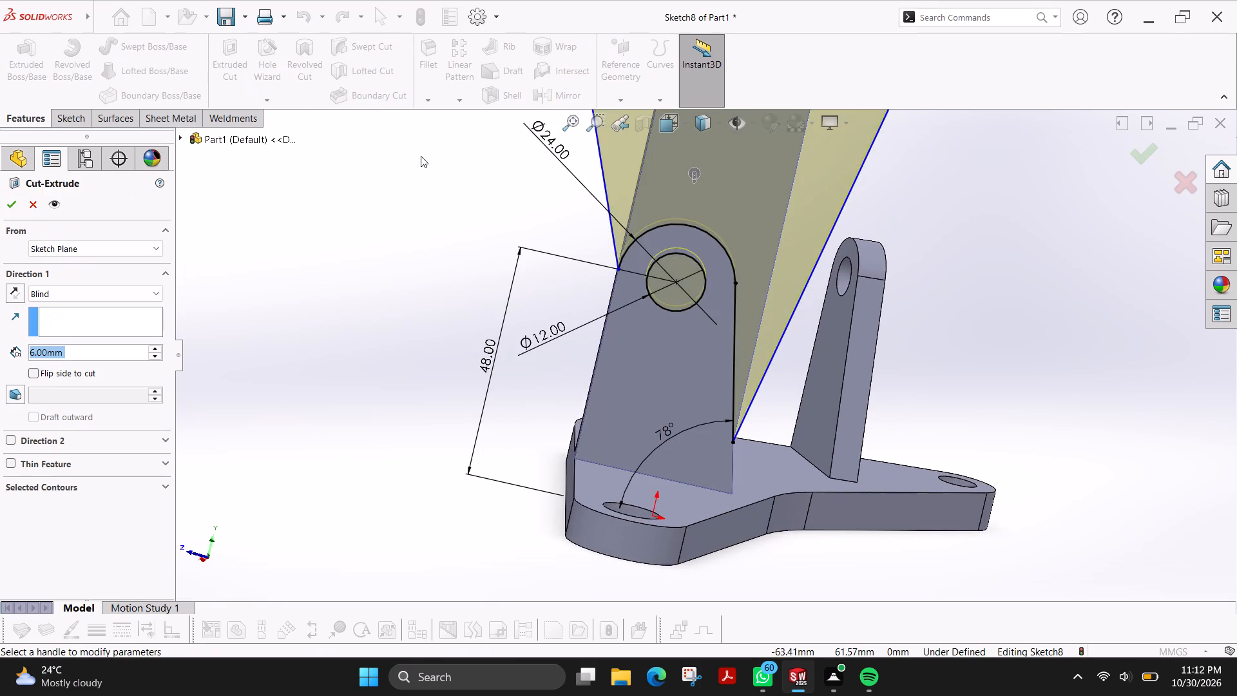
pyautogui.scroll(3, 421, 156)
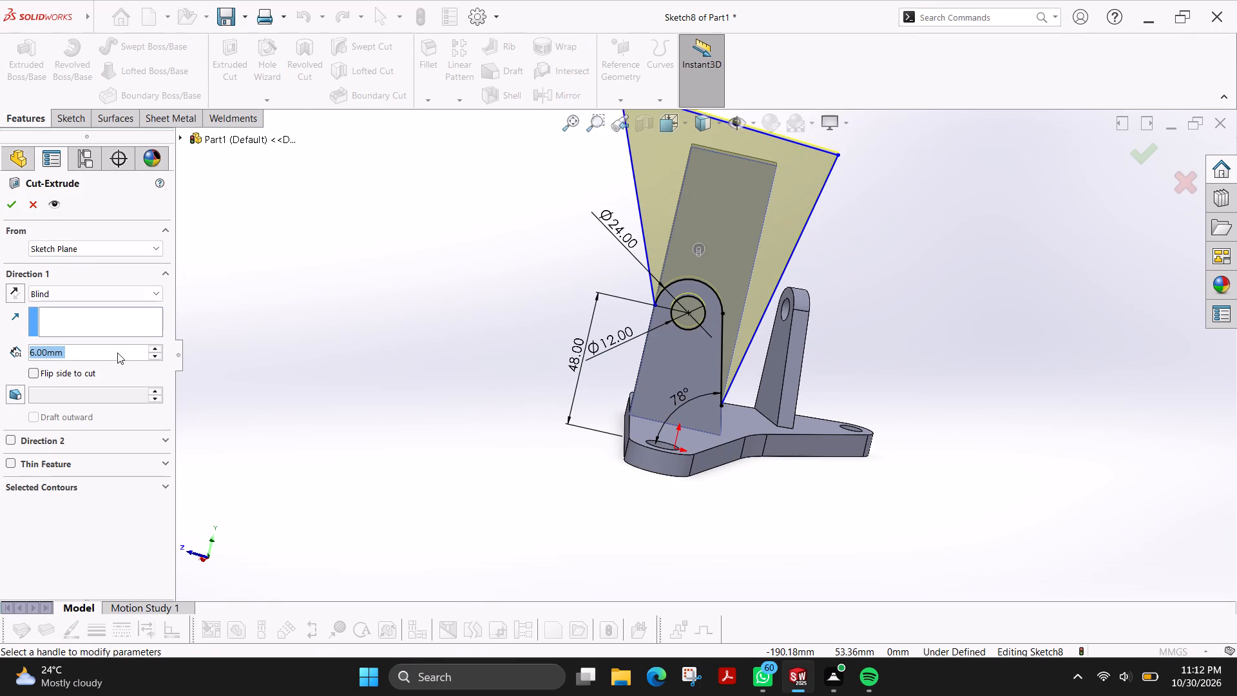
pyautogui.click(158, 348)
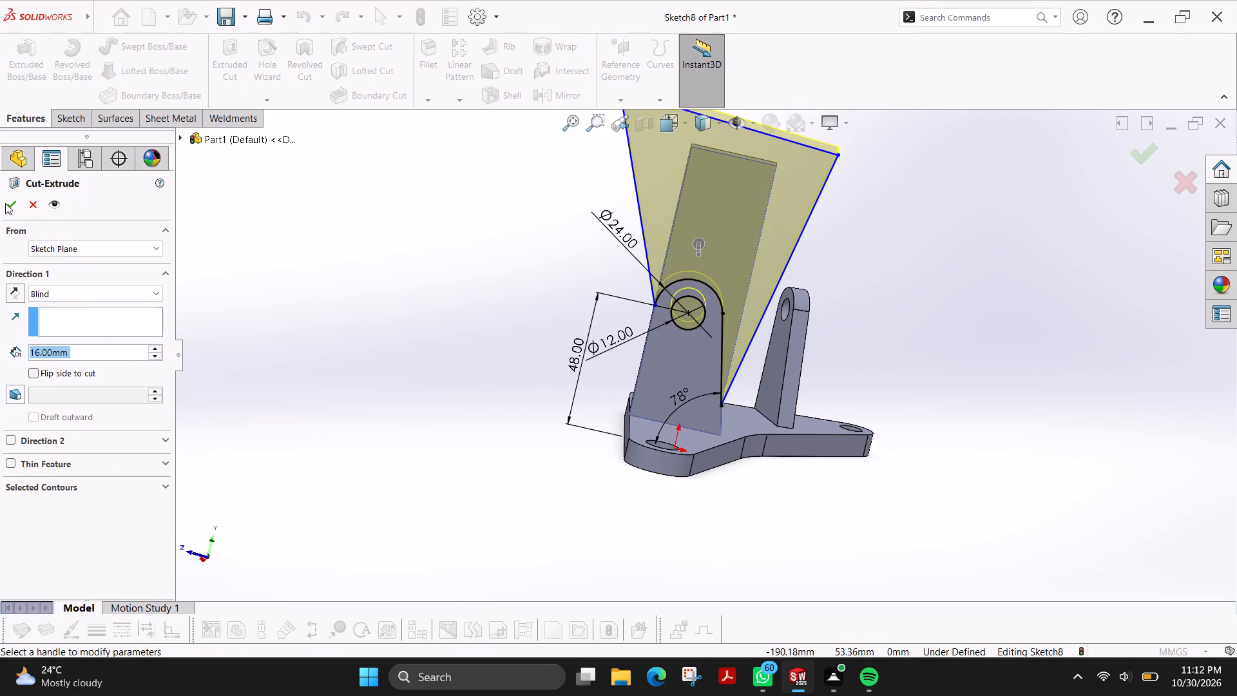
pyautogui.click(5, 203)
pyautogui.press('Escape')
# Examine the plate and its two shaped ribs from several sides, finishing in an oblique view showing both ribs.
pyautogui.moveTo(510, 320); pyautogui.dragTo(710, 365, button='middle')
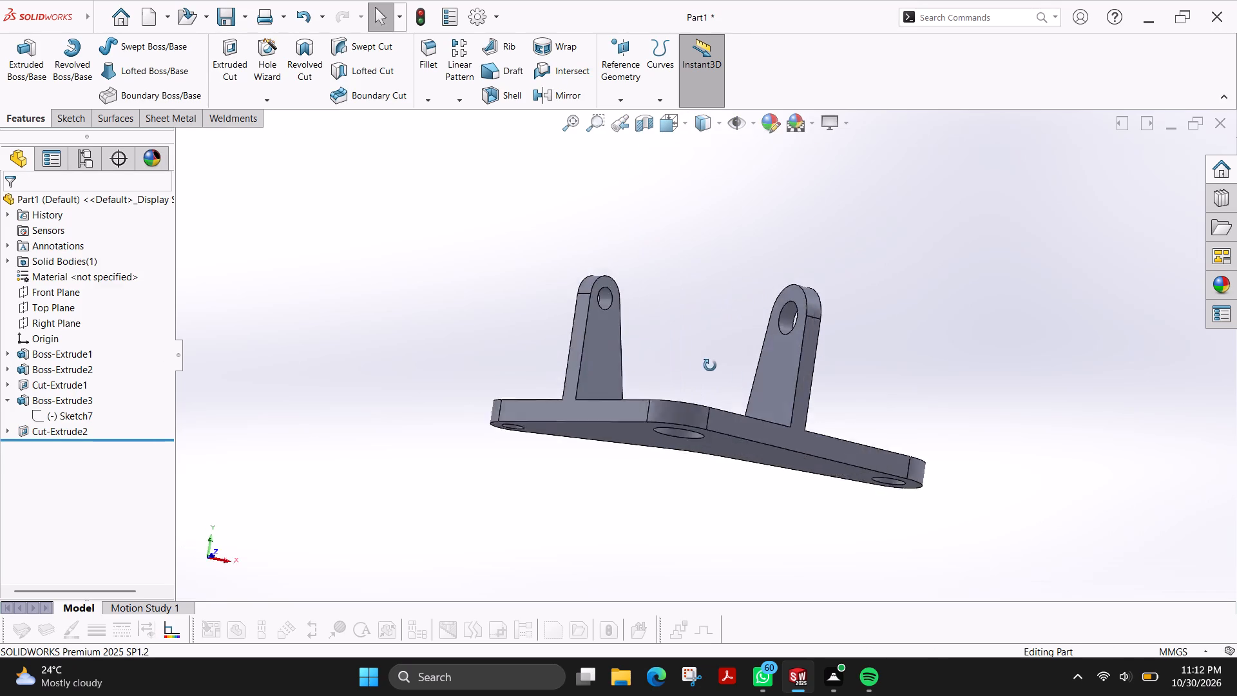
pyautogui.moveTo(710, 365); pyautogui.dragTo(721, 369, button='middle')
pyautogui.moveTo(722, 304); pyautogui.dragTo(610, 527, button='middle')
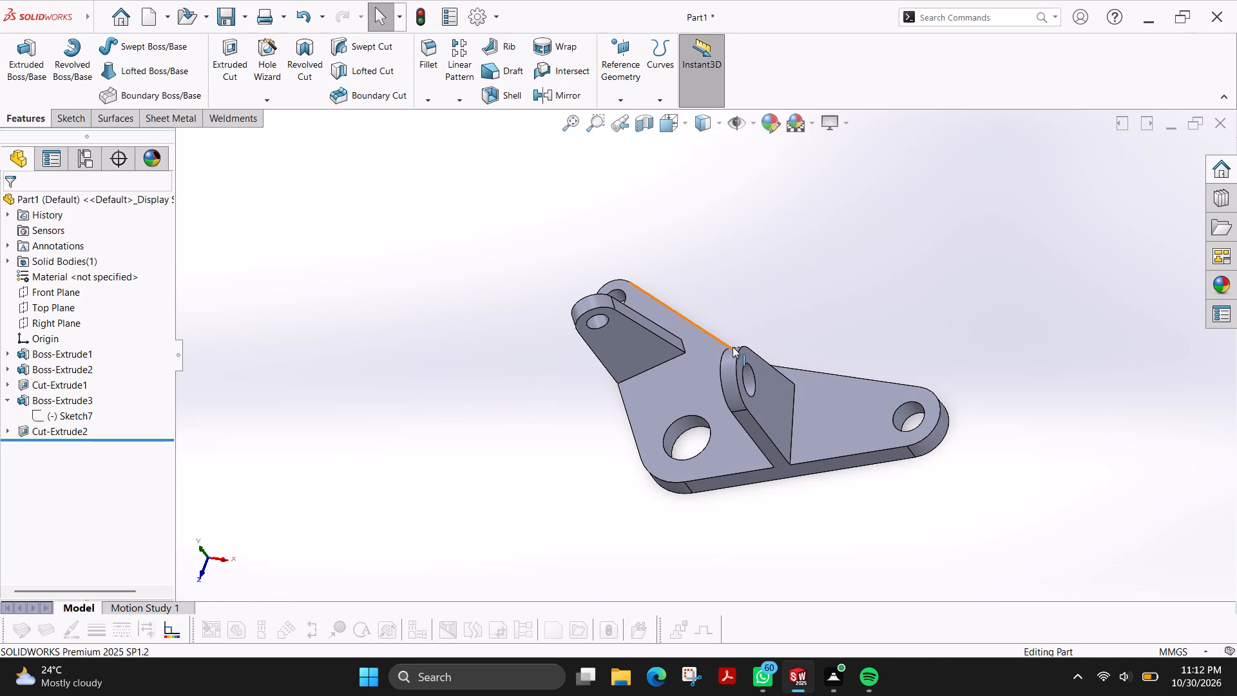
pyautogui.moveTo(765, 281); pyautogui.dragTo(744, 291, button='middle')
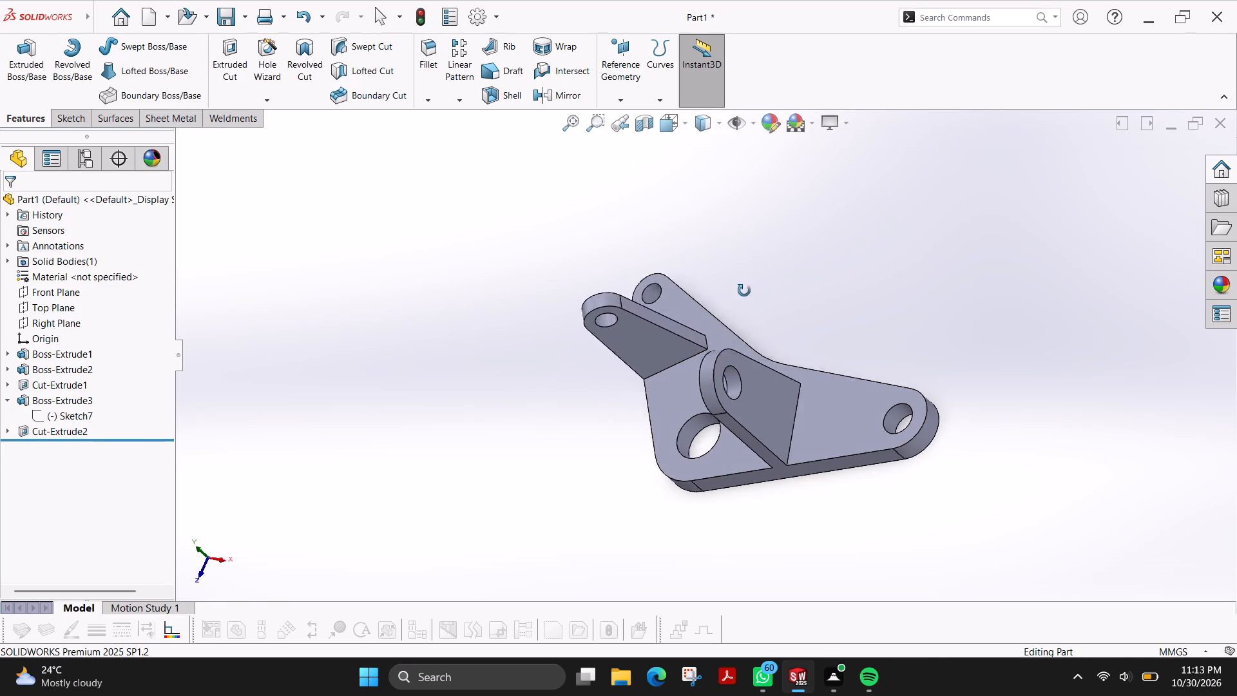
pyautogui.moveTo(744, 291); pyautogui.dragTo(722, 335, button='middle')
pyautogui.moveTo(645, 304); pyautogui.dragTo(759, 372, button='middle')
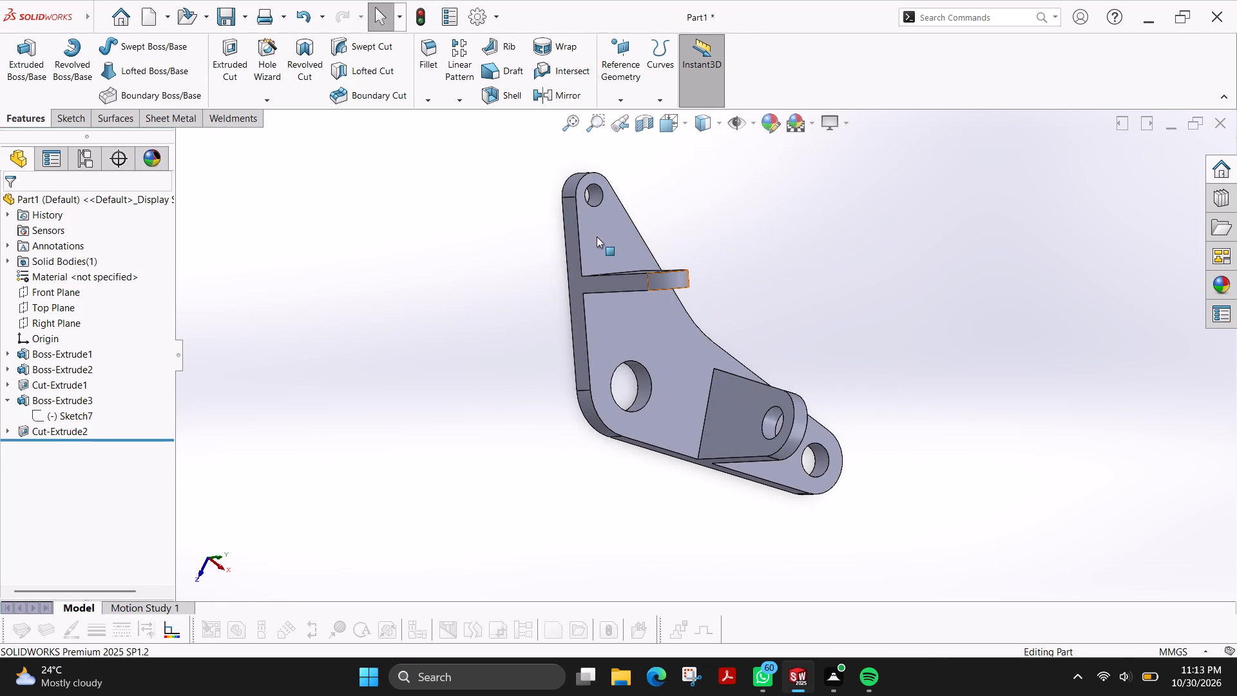
pyautogui.moveTo(589, 235); pyautogui.dragTo(500, 294, button='middle')
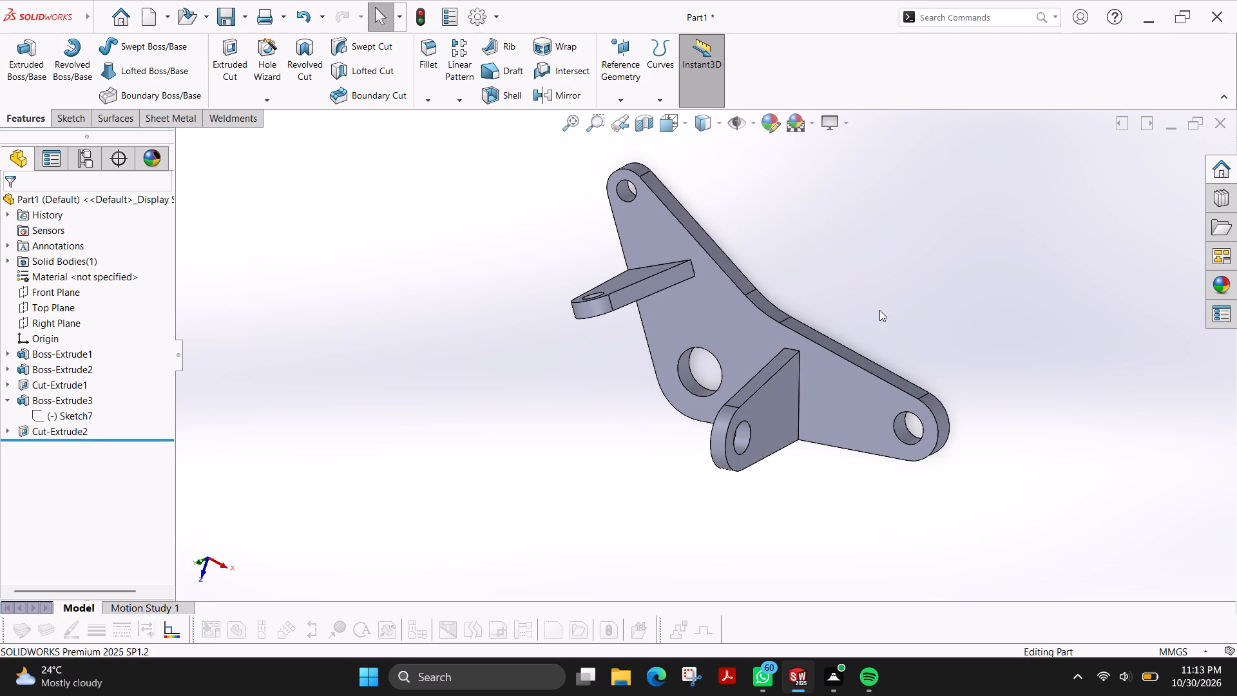
pyautogui.moveTo(858, 296); pyautogui.dragTo(829, 271, button='middle')
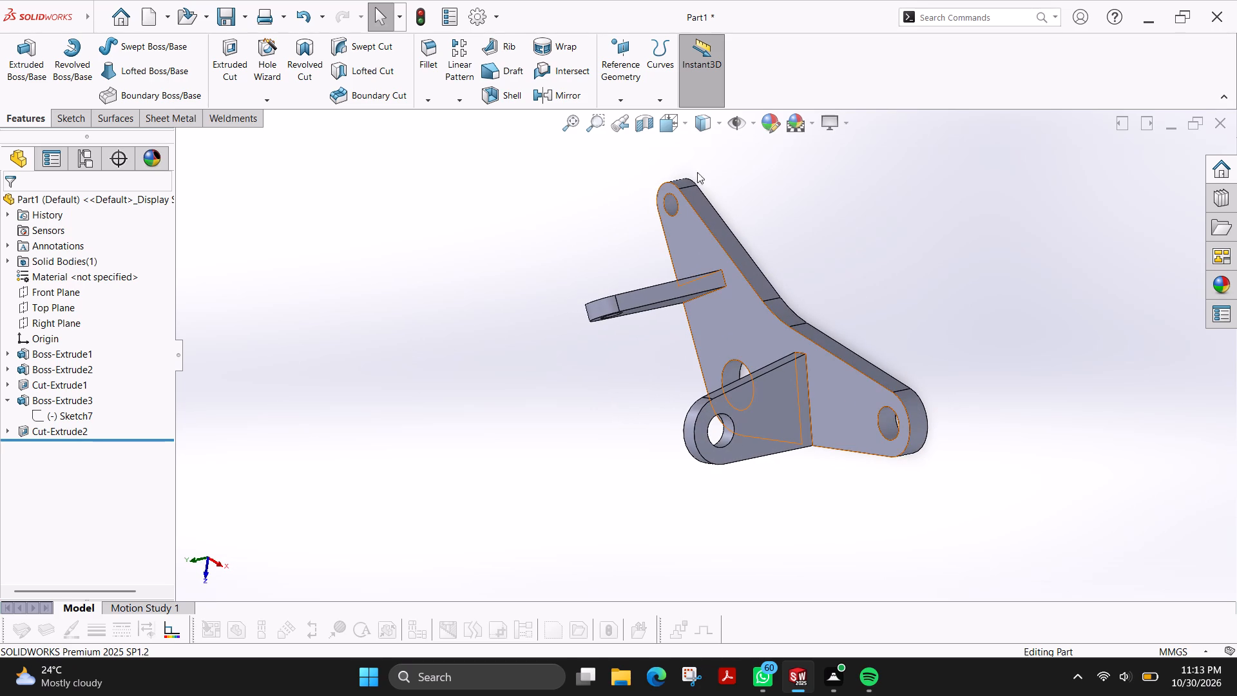
pyautogui.click(681, 127)
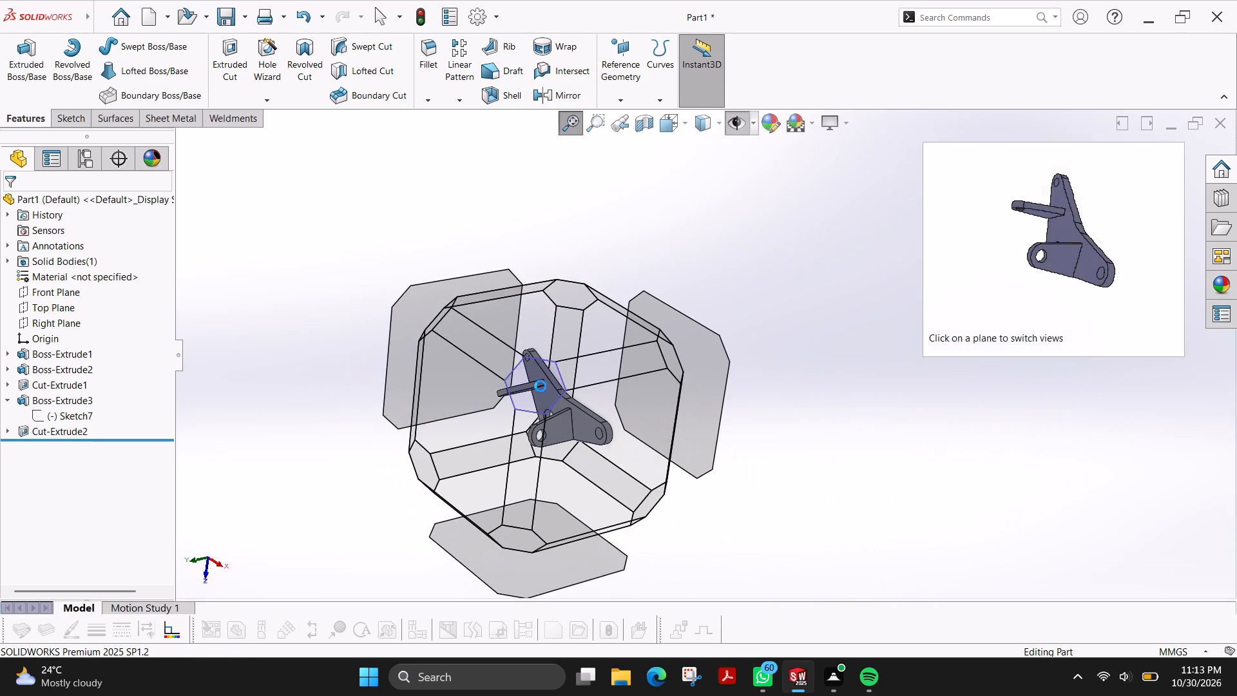
pyautogui.click(541, 386)
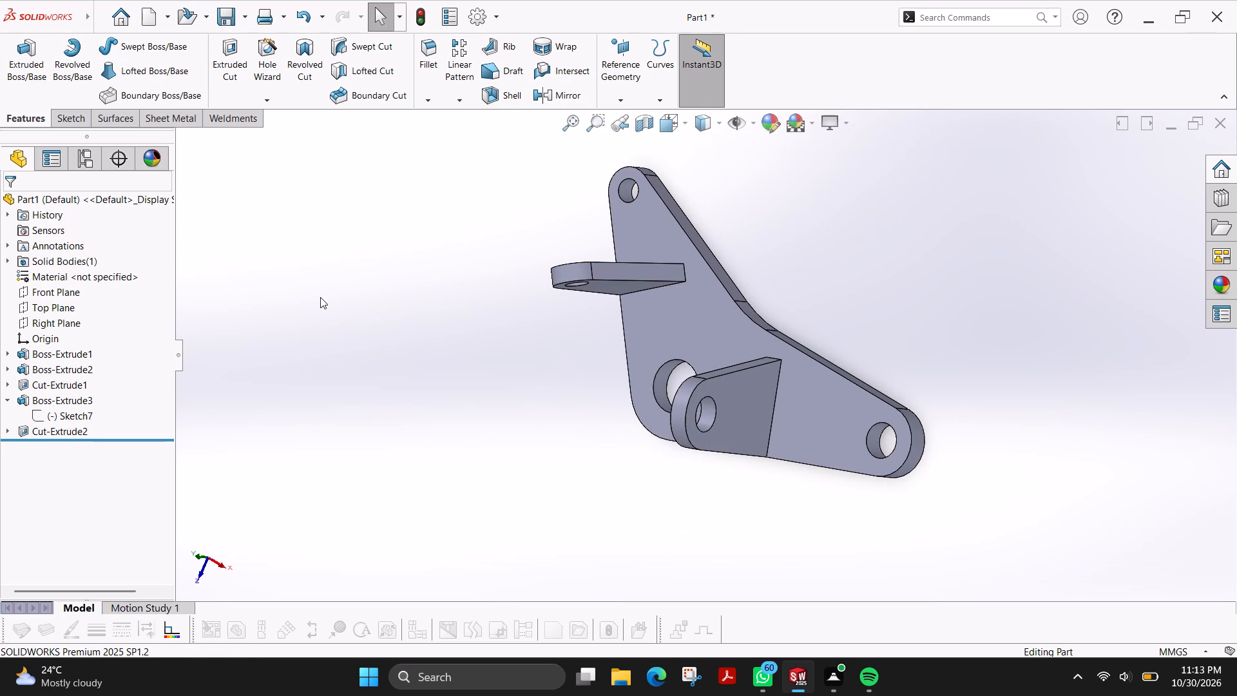
# Start saving the part and choose the solidworks folder inside Desktop > fuji drawing file as the location.
pyautogui.hotkey('ctrl', 's')
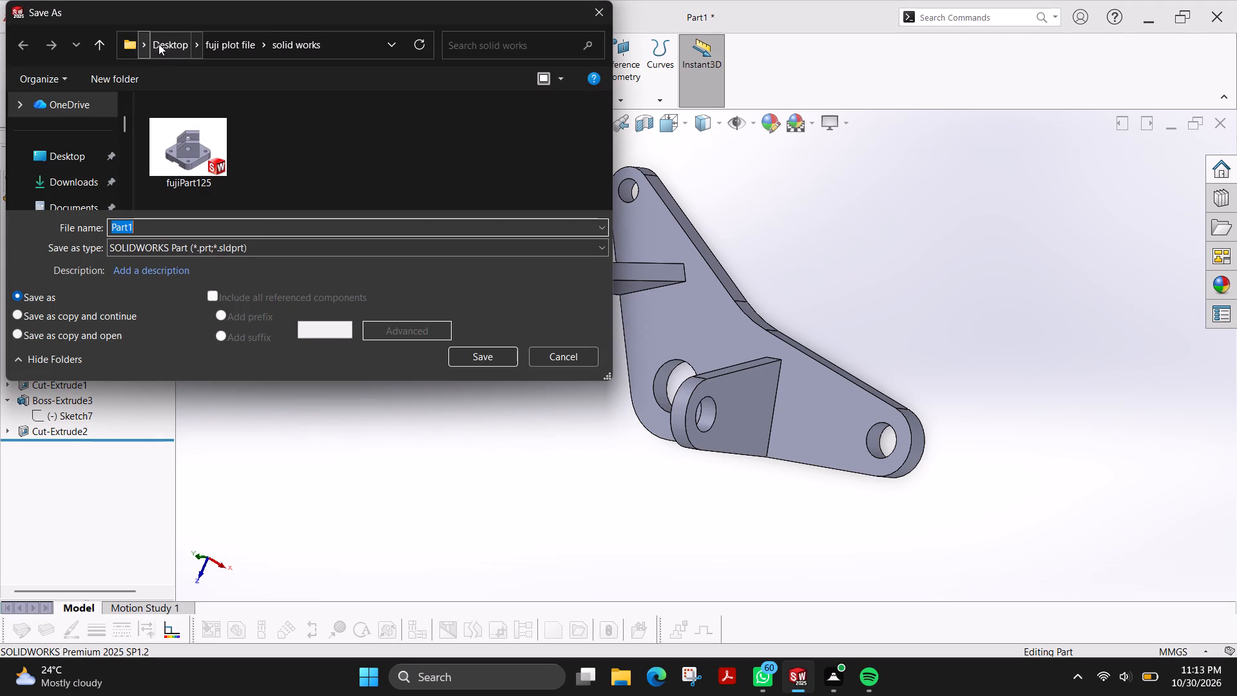
pyautogui.click(158, 44)
pyautogui.doubleClick(234, 161)
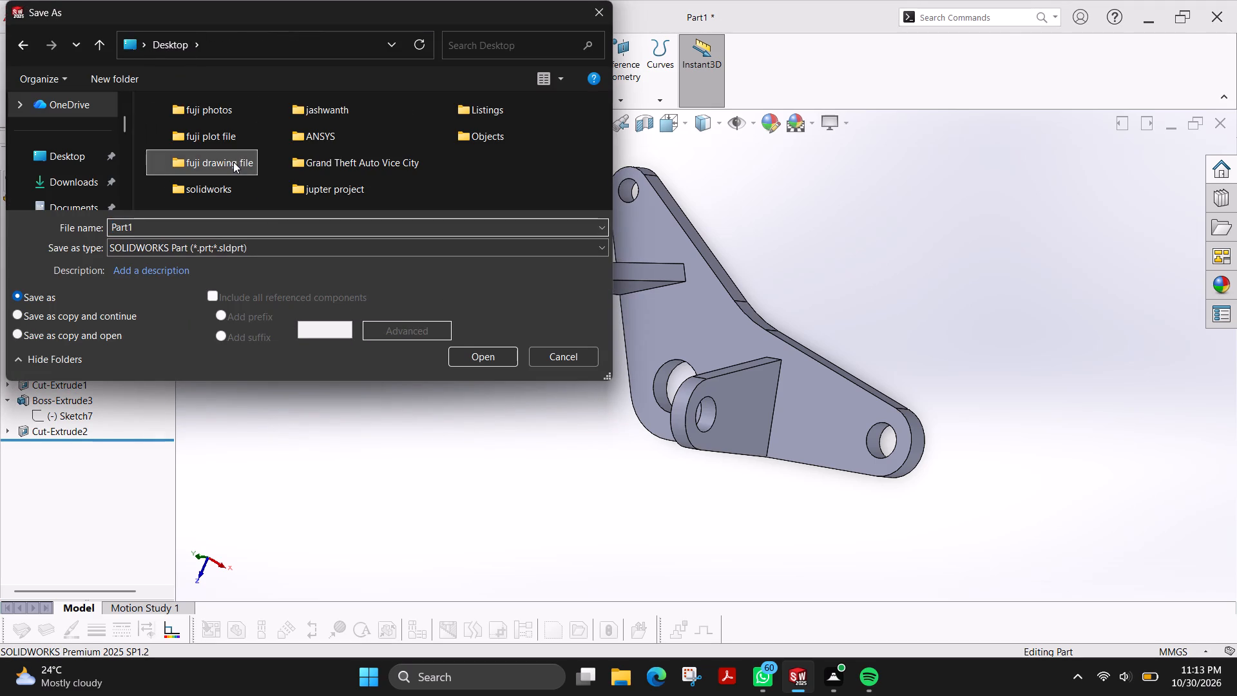
pyautogui.doubleClick(217, 130)
pyautogui.scroll(-7, 228, 148)
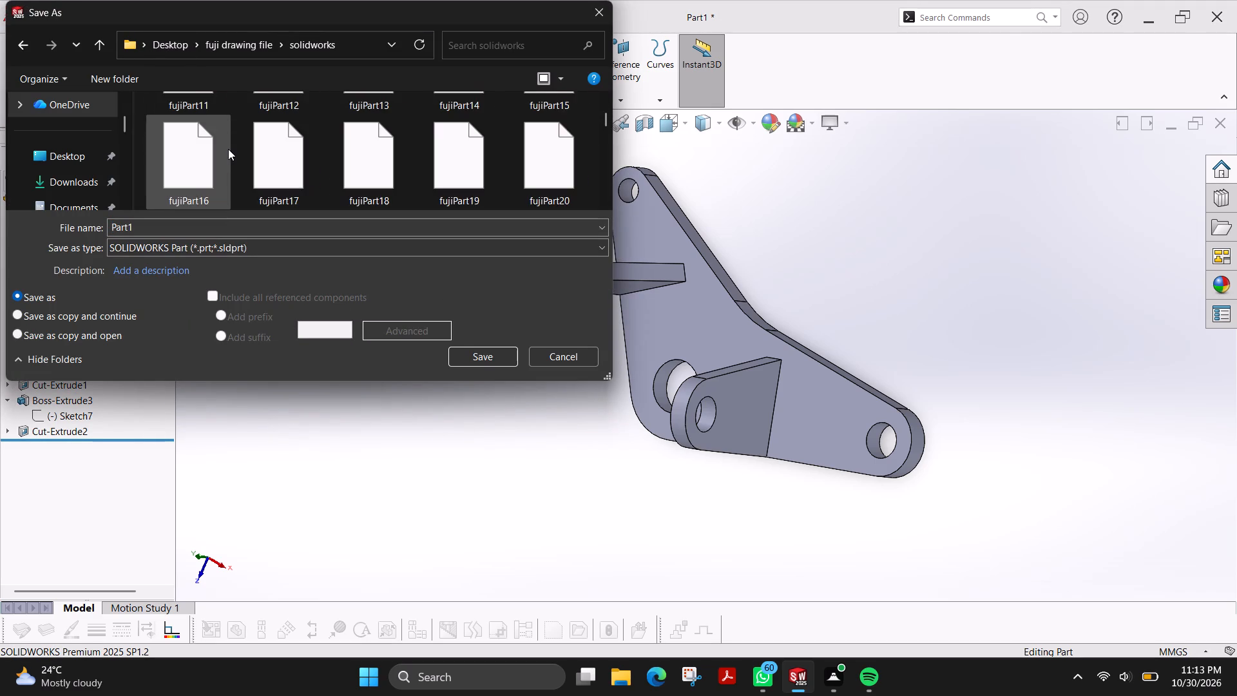
pyautogui.scroll(-20, 228, 149)
pyautogui.scroll(-20, 228, 149)
pyautogui.scroll(-3, 228, 149)
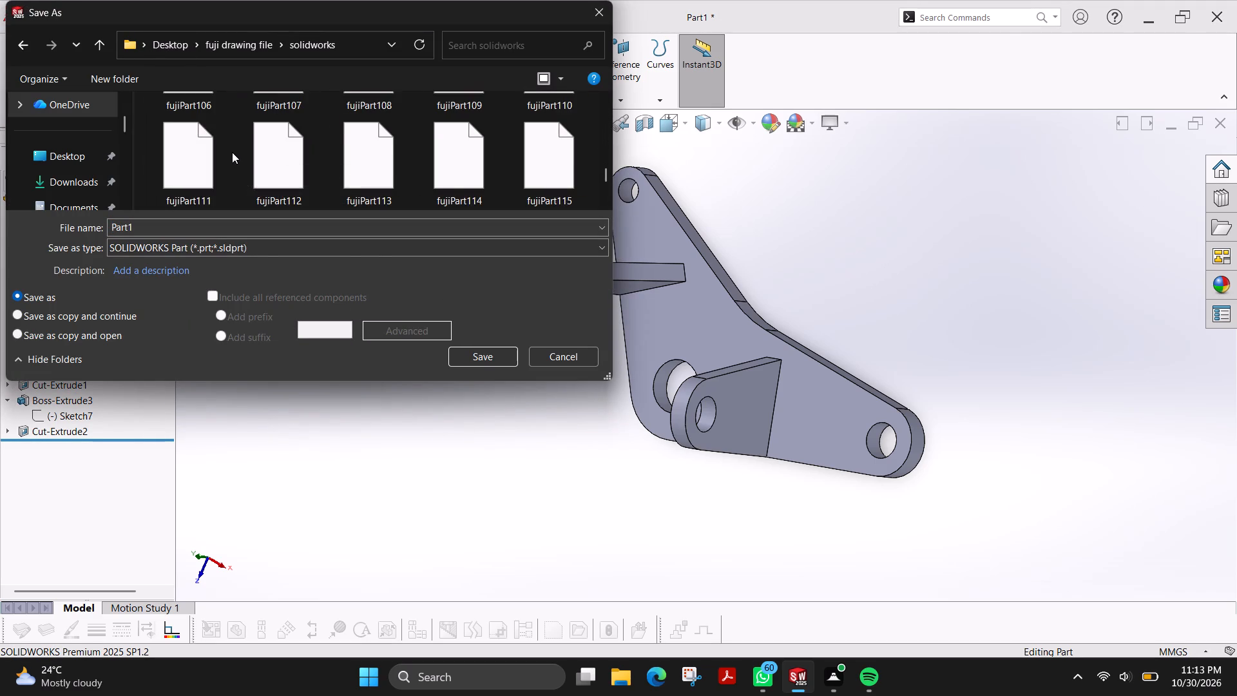
pyautogui.scroll(-19, 232, 152)
# Name the part file fujiPart138 and save it as a SOLIDWORKS part.
pyautogui.click(154, 225)
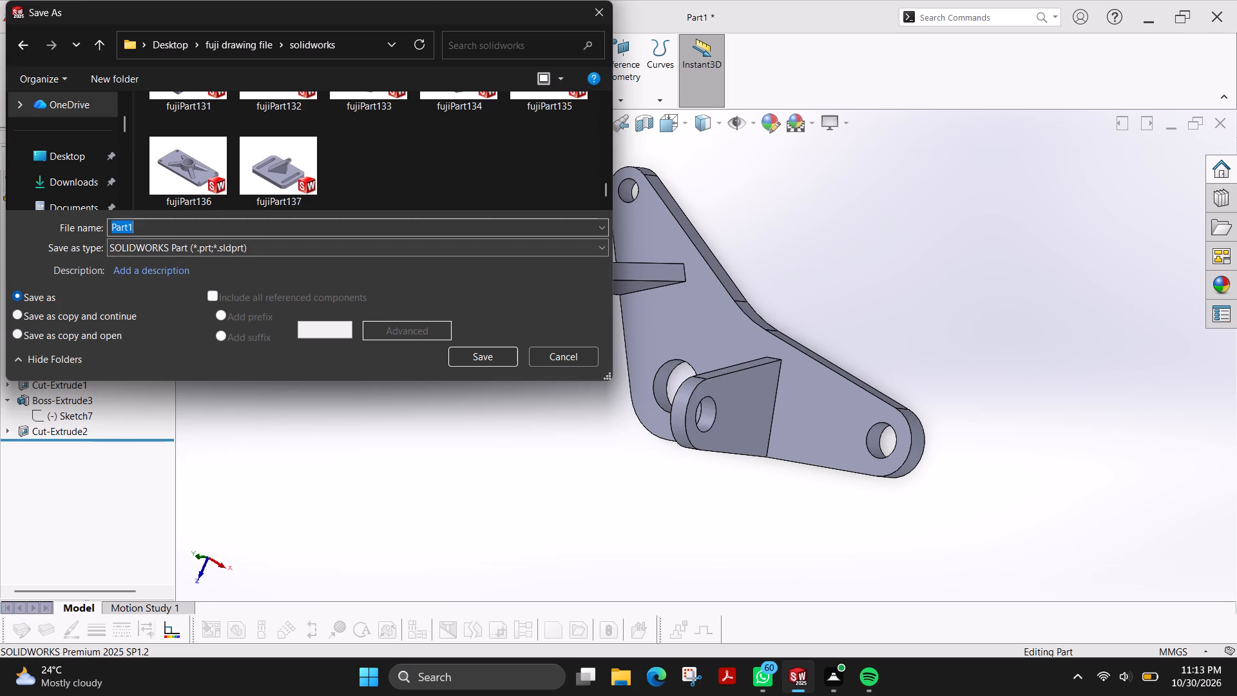
pyautogui.press('Right')
pyautogui.press('BackSpace')
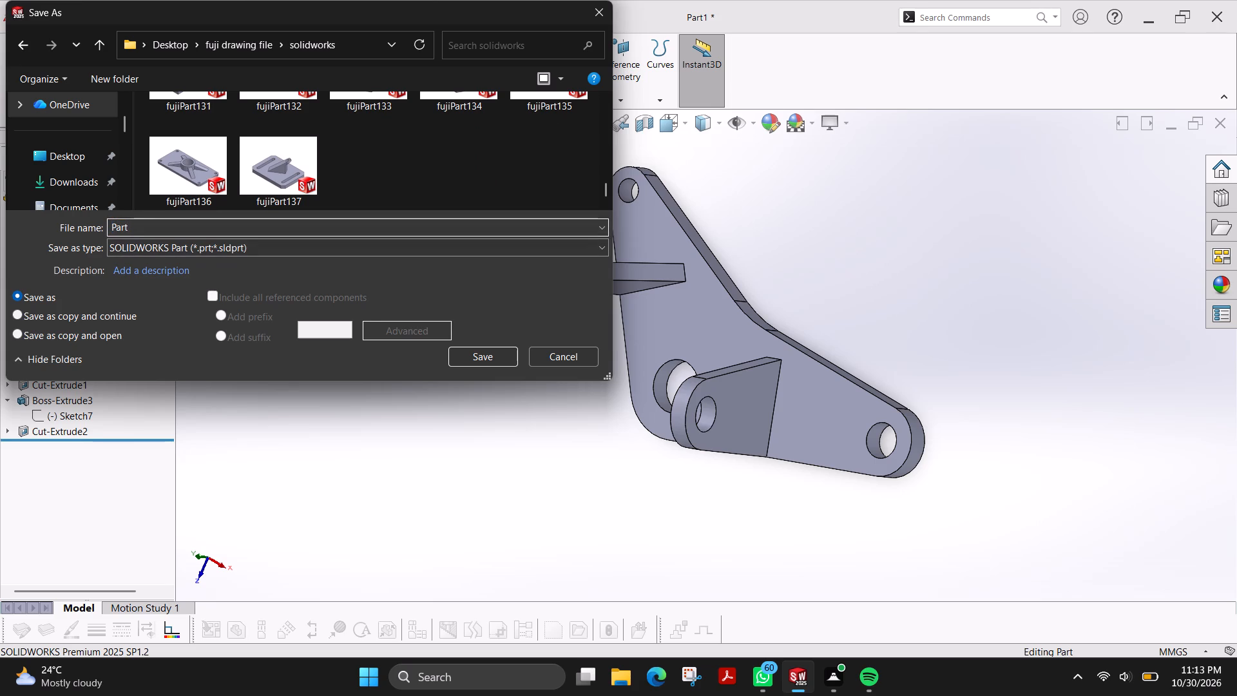
pyautogui.write('138')
pyautogui.press('Left')
pyautogui.press('Left')
pyautogui.press('Left')
pyautogui.press('Left')
pyautogui.press('Left')
pyautogui.press('Left')
pyautogui.press('Left')
pyautogui.press('Left')
pyautogui.press('Left')
pyautogui.press('Left')
pyautogui.press('Left')
pyautogui.press('Left')
pyautogui.press('Left')
pyautogui.press('Left')
pyautogui.write('fuji')
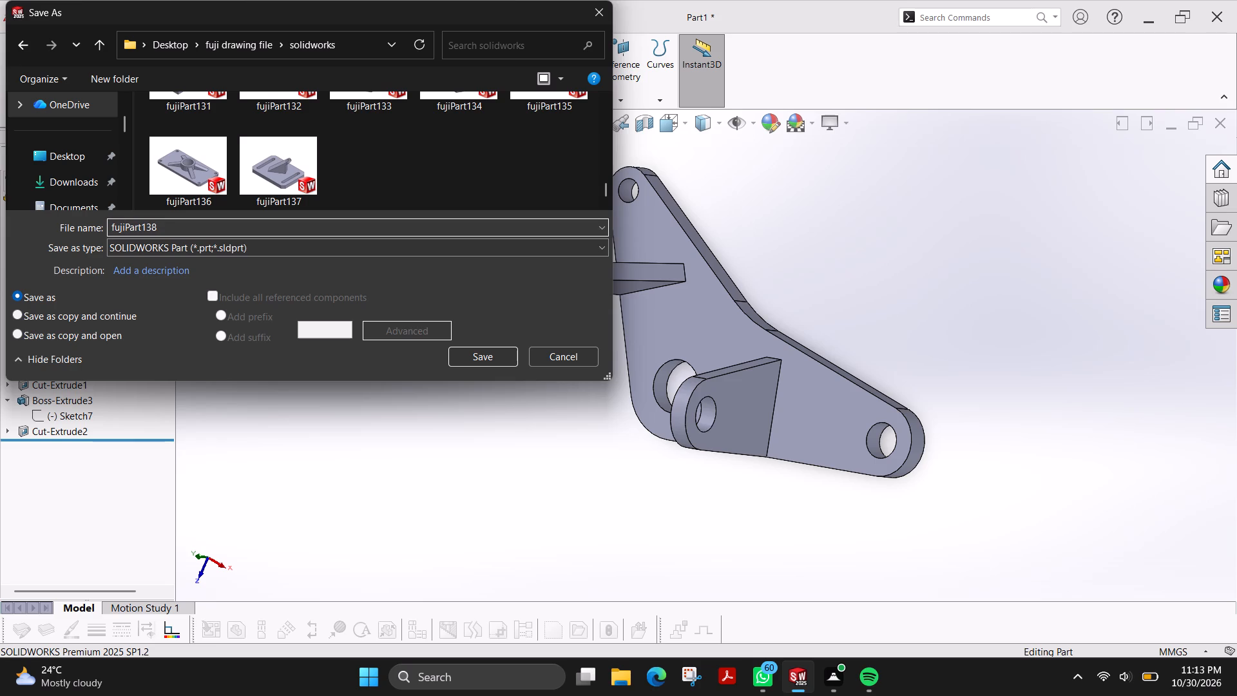
pyautogui.click(488, 358)
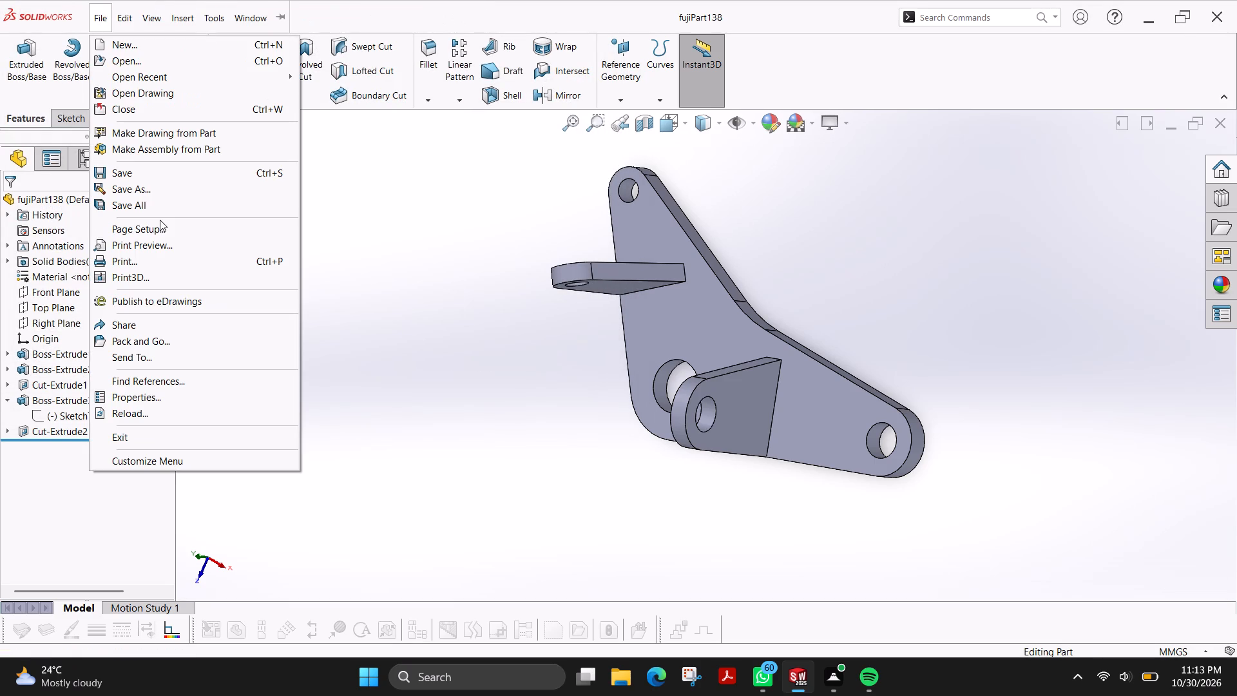
# Save a PDF copy of fujiPart138 in the solid works folder inside Desktop > fuji plot file.
pyautogui.click(158, 191)
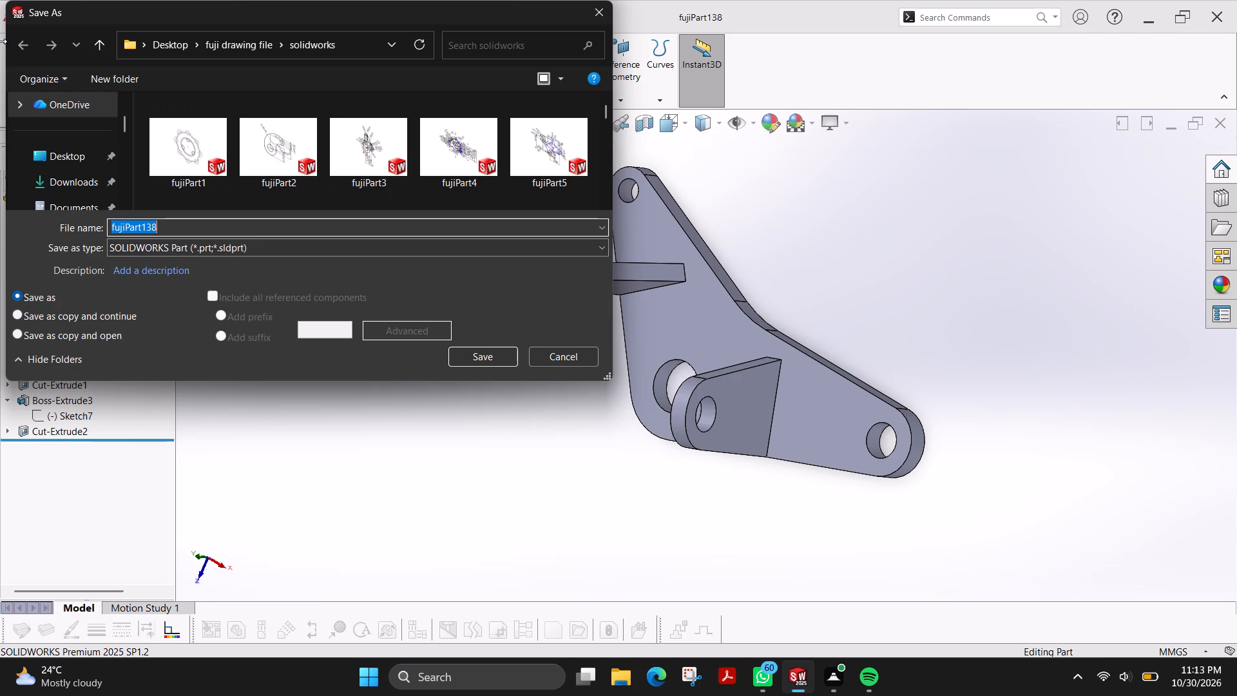
pyautogui.click(168, 52)
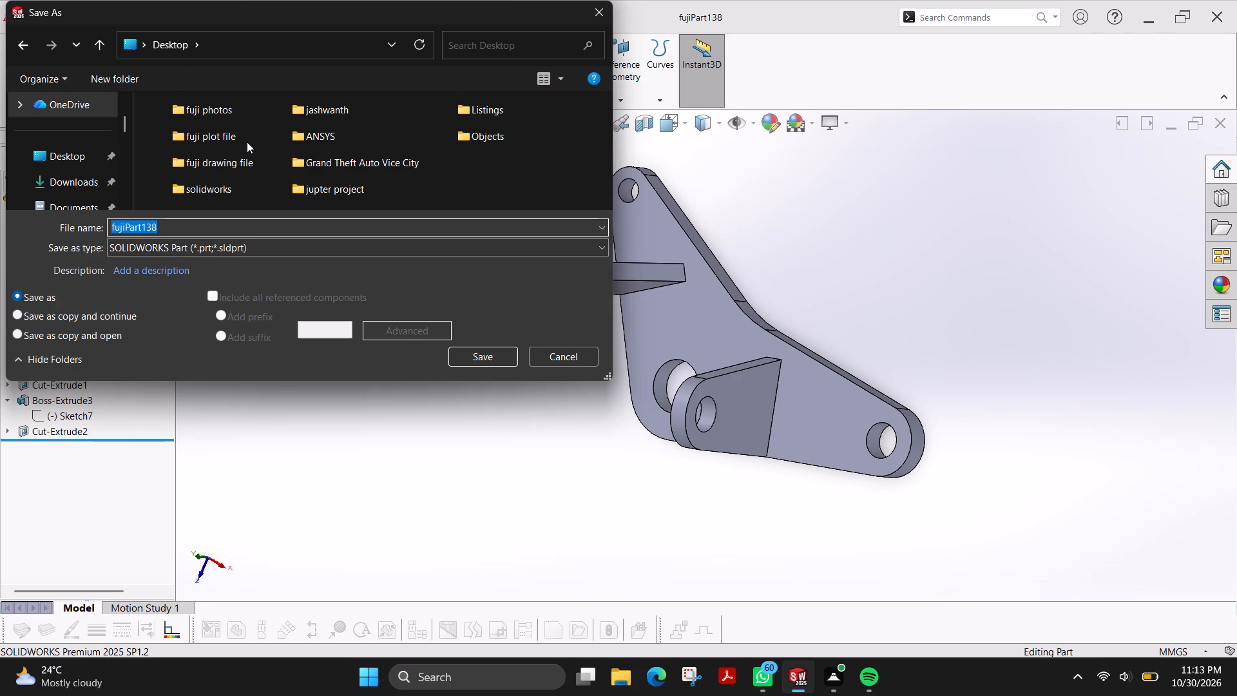
pyautogui.doubleClick(237, 140)
pyautogui.doubleClick(226, 133)
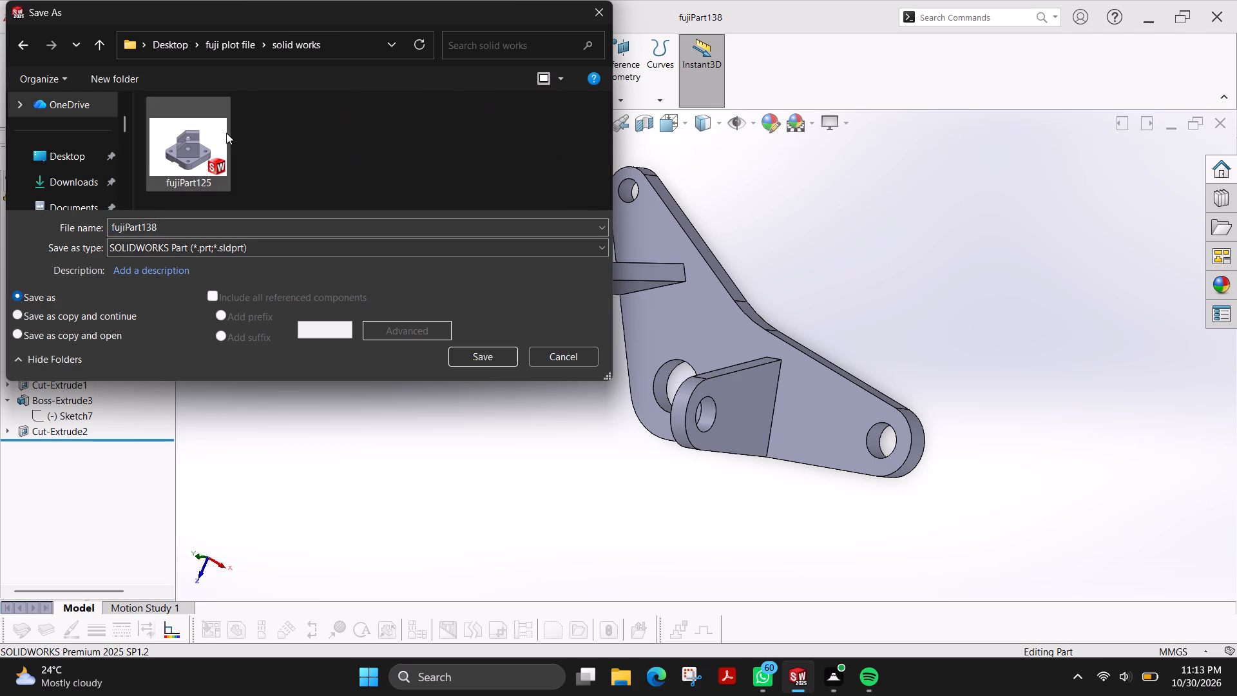
pyautogui.click(199, 251)
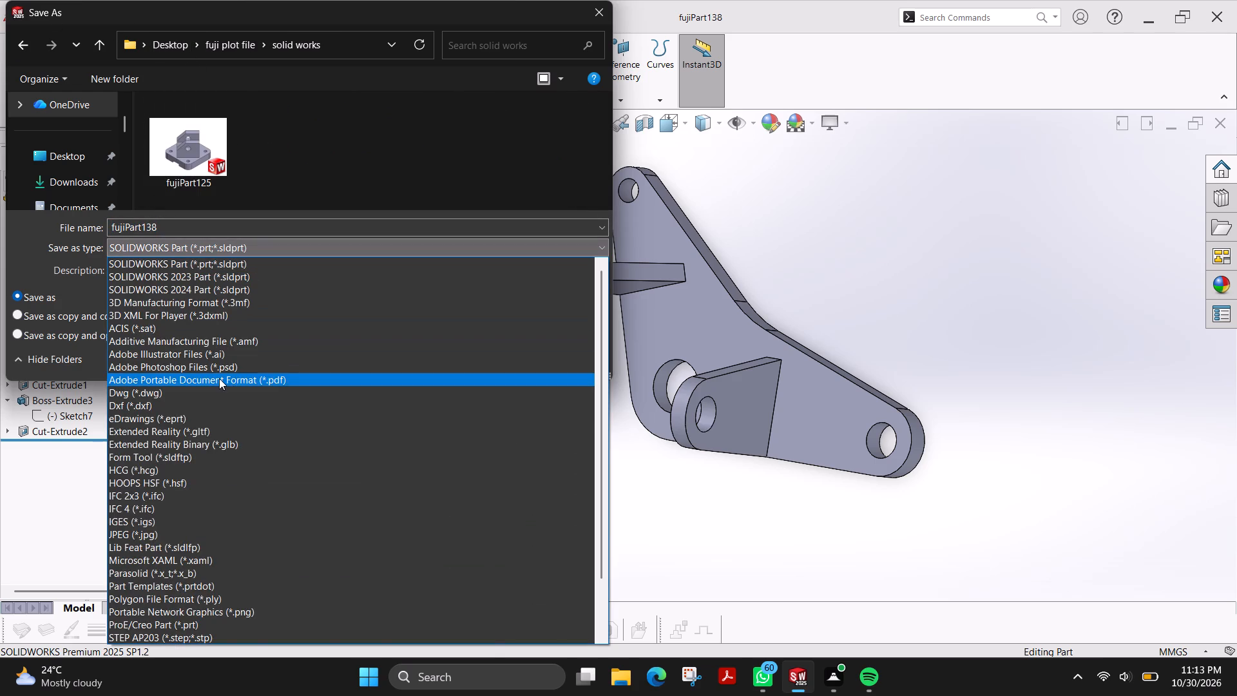
pyautogui.click(219, 378)
pyautogui.click(470, 381)
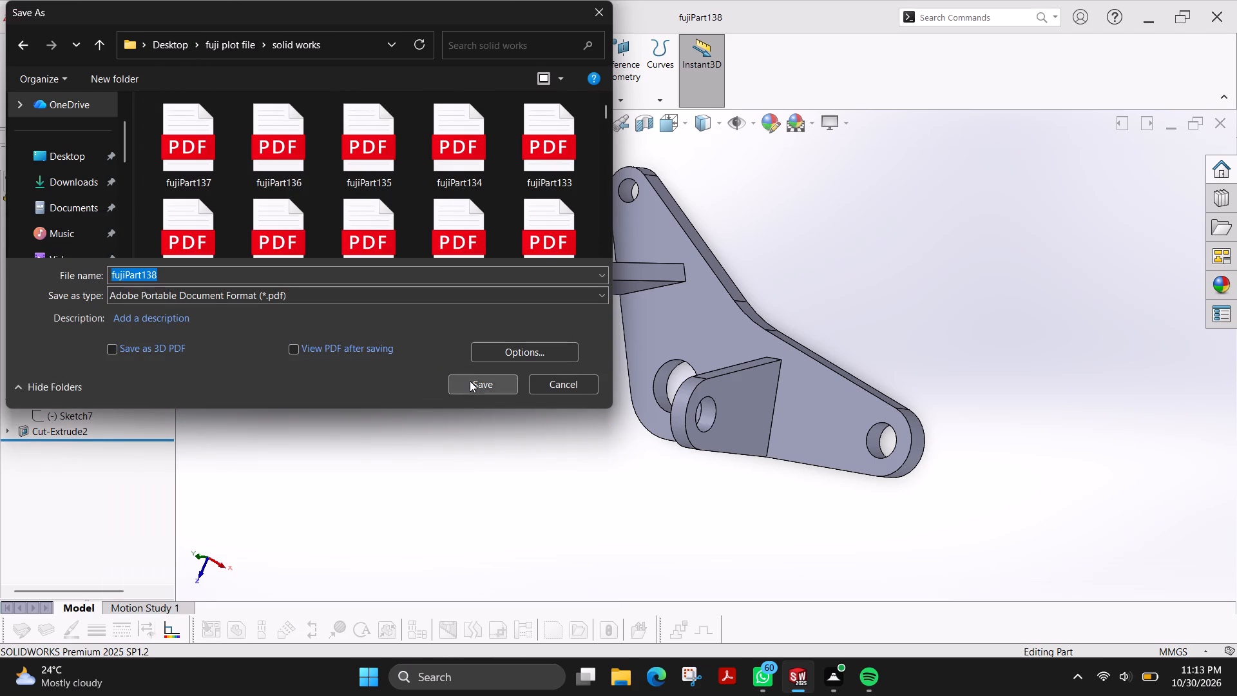